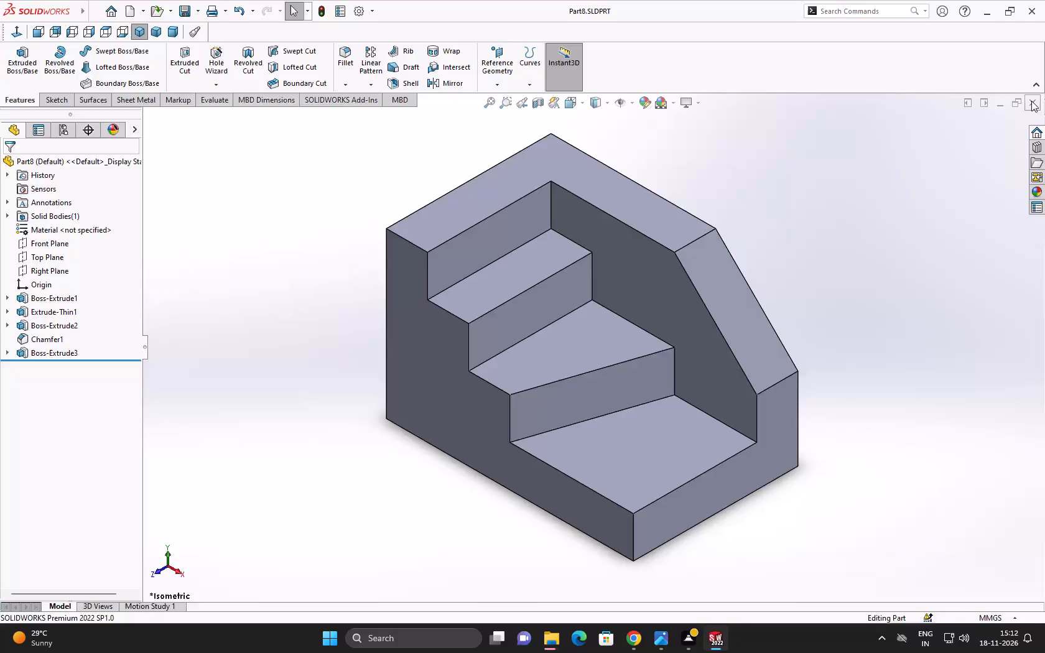
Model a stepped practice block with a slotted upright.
Create a new part document.
left_click(131, 18)
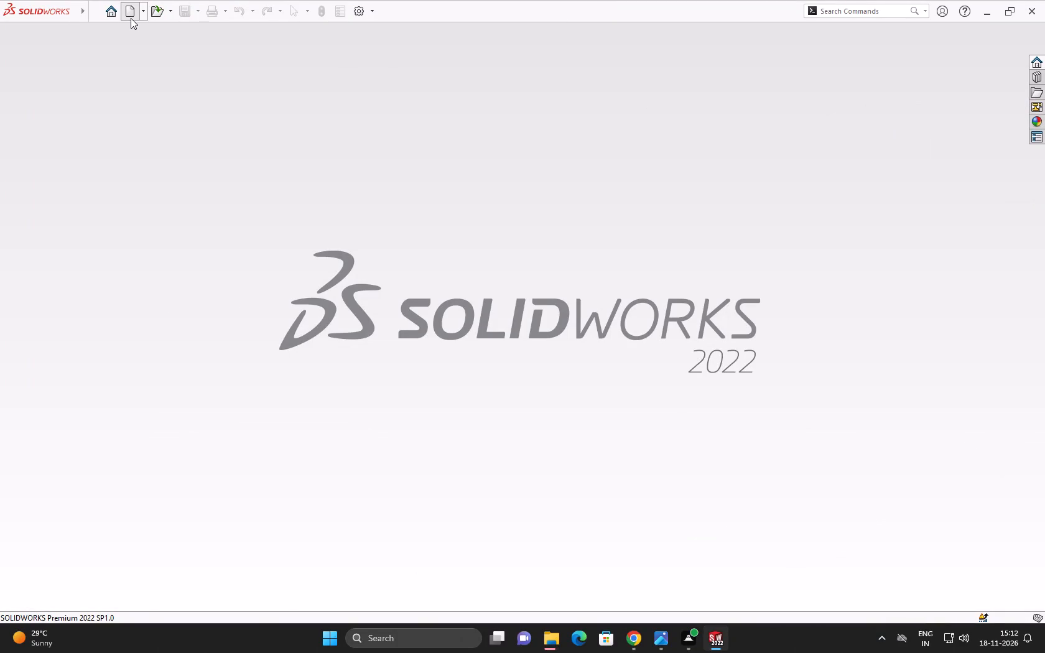
left_click(500, 478)
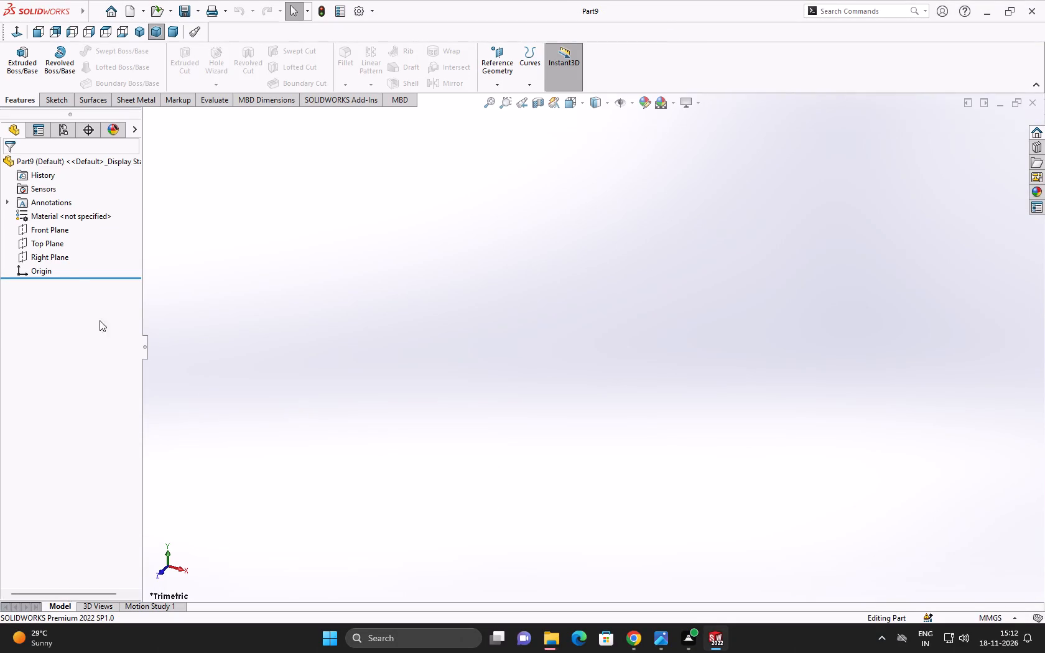
Start a sketch on the Top Plane.
left_click(57, 246)
left_click(63, 227)
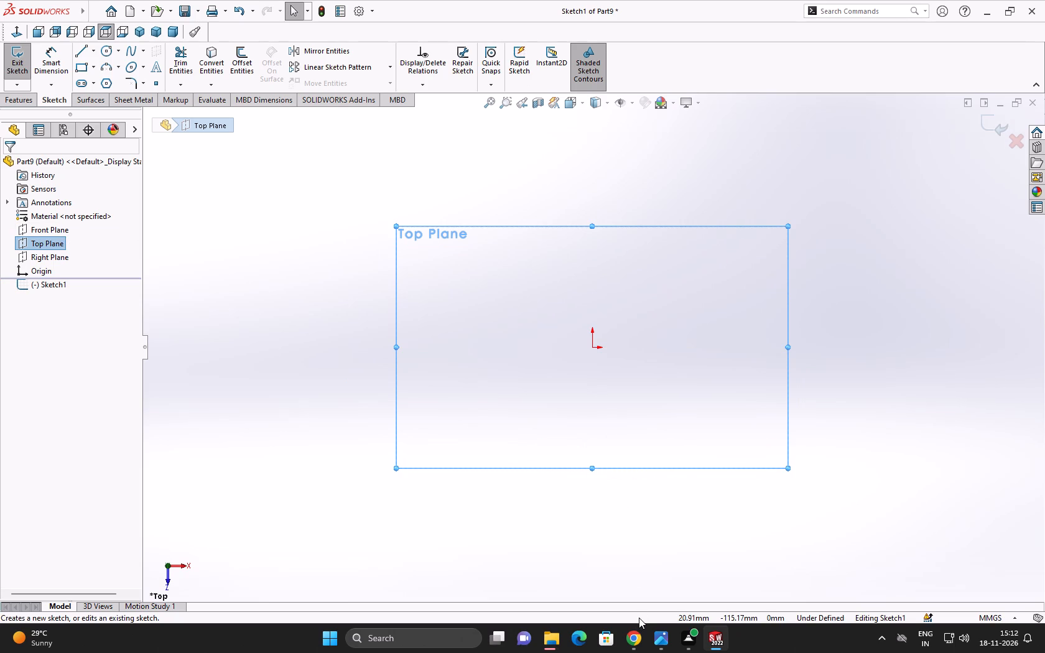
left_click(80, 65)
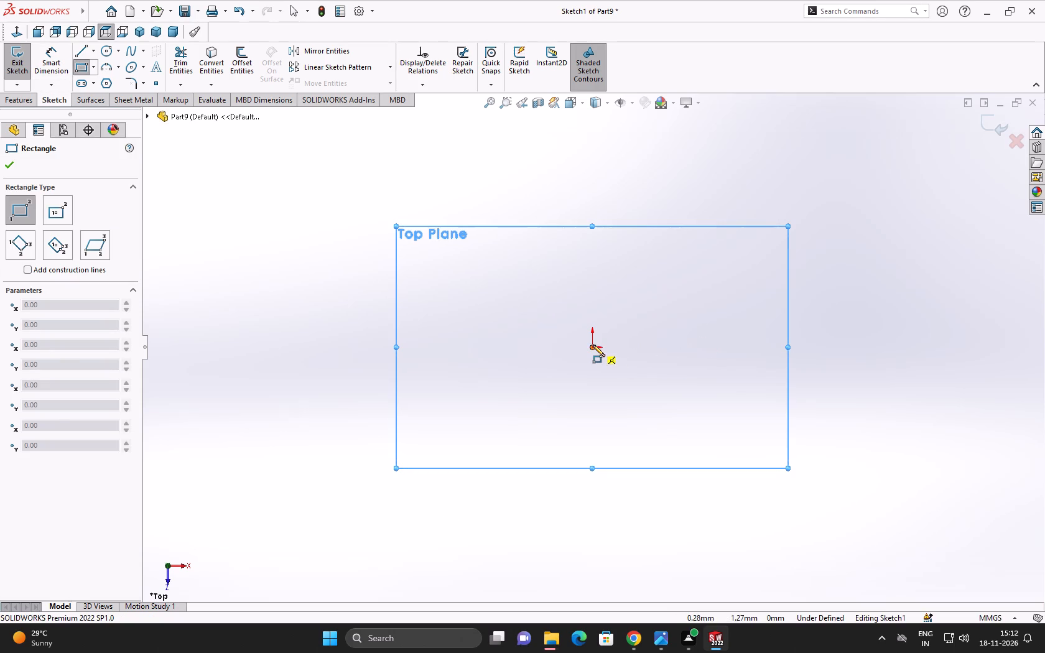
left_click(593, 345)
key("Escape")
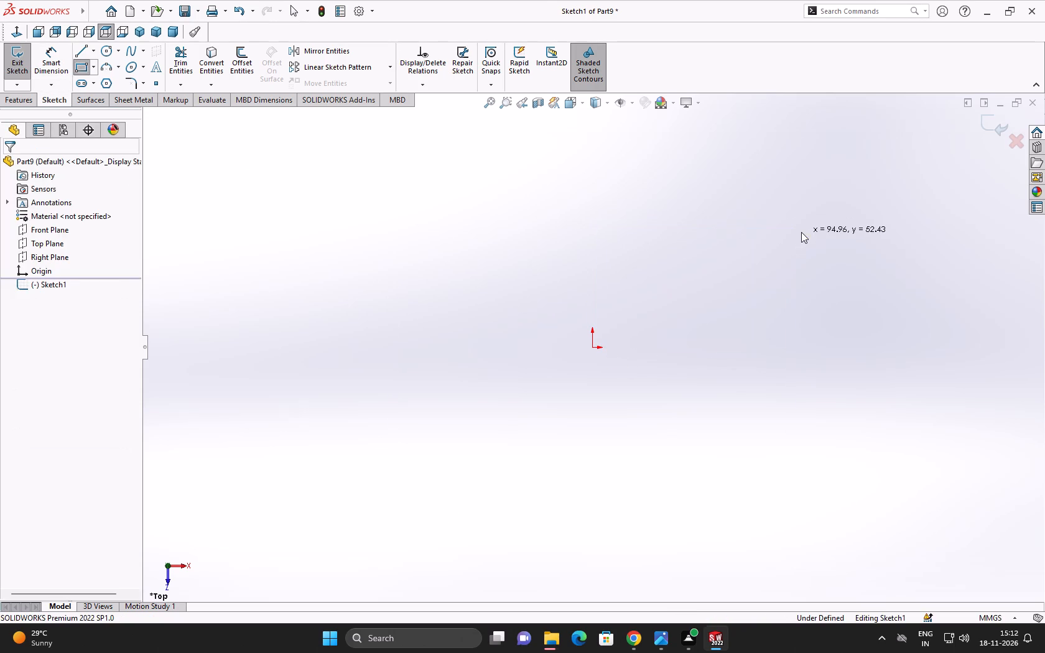
Sketch a center rectangle about 203 mm wide and 89 mm high, centred on the origin.
left_click(98, 70)
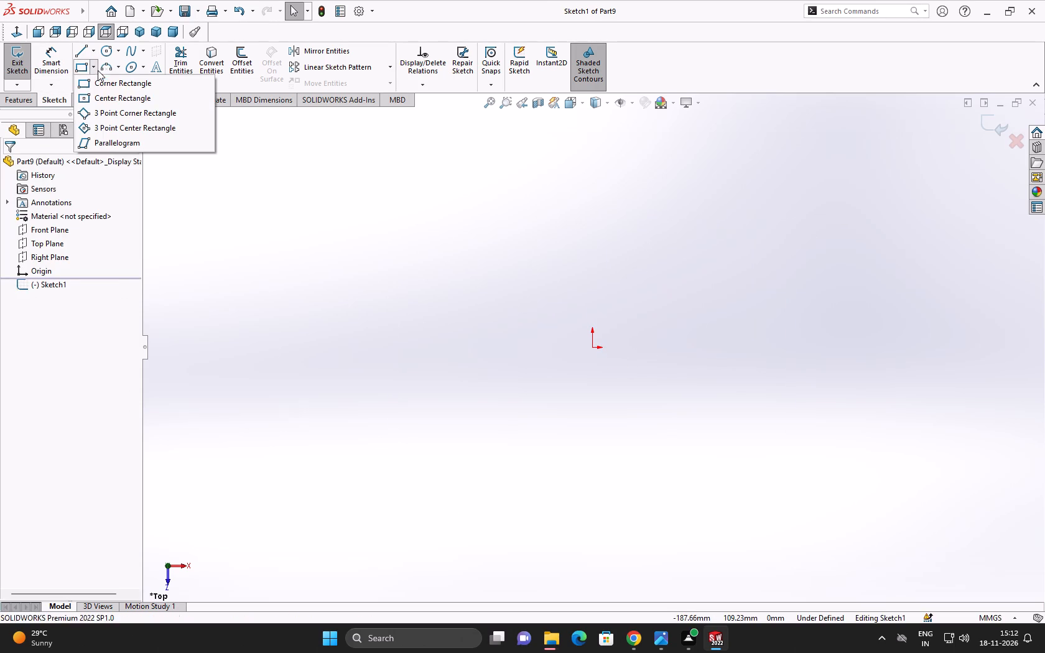
left_click(101, 95)
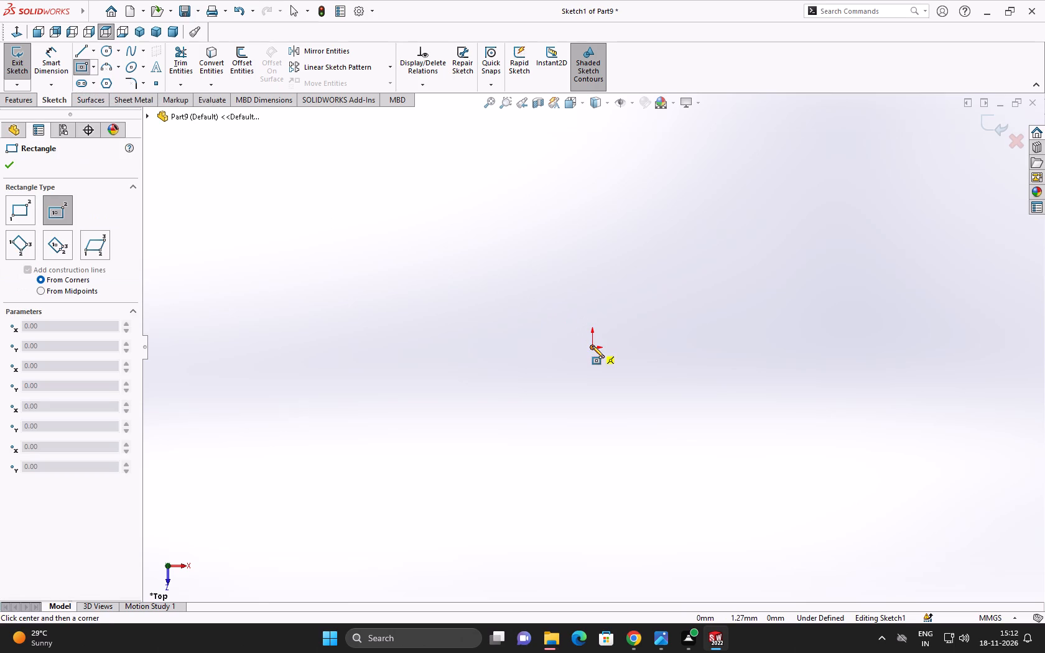
left_click(592, 346)
left_click(369, 249)
right_click(369, 249)
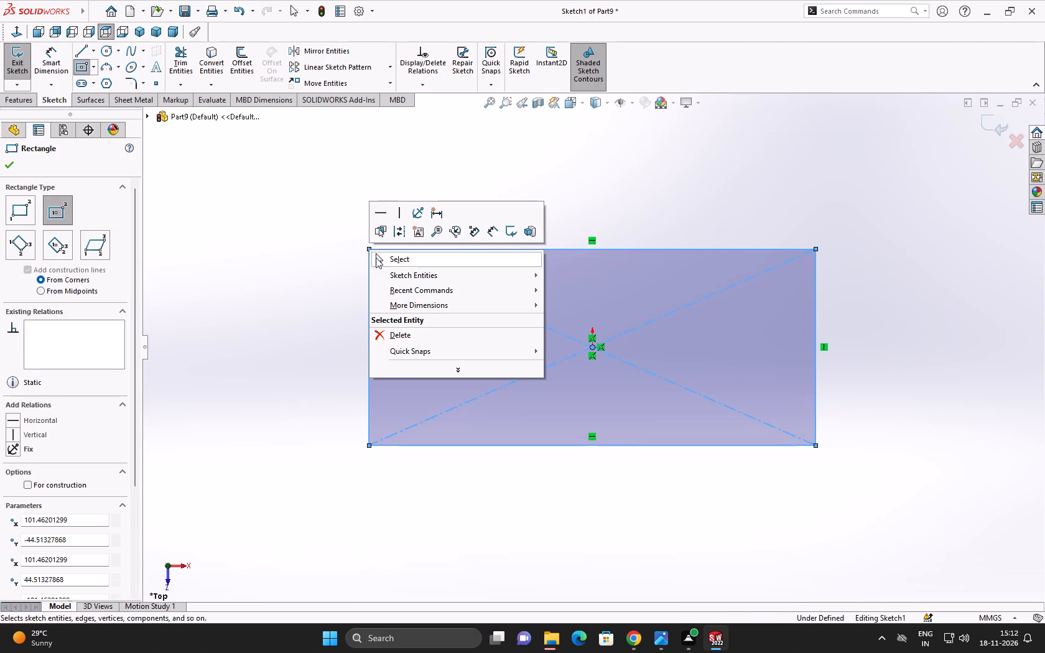
left_click(388, 260)
Dimension the rectangle 50 mm wide along its upper edge and 30 mm high along its left edge.
left_click(398, 249)
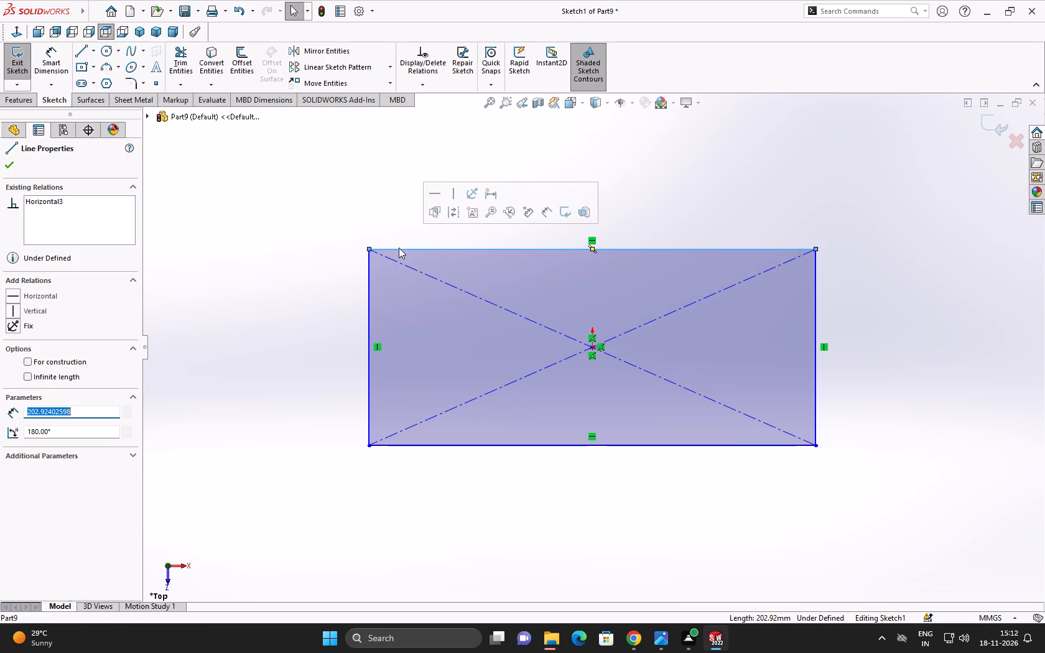
left_click(47, 63)
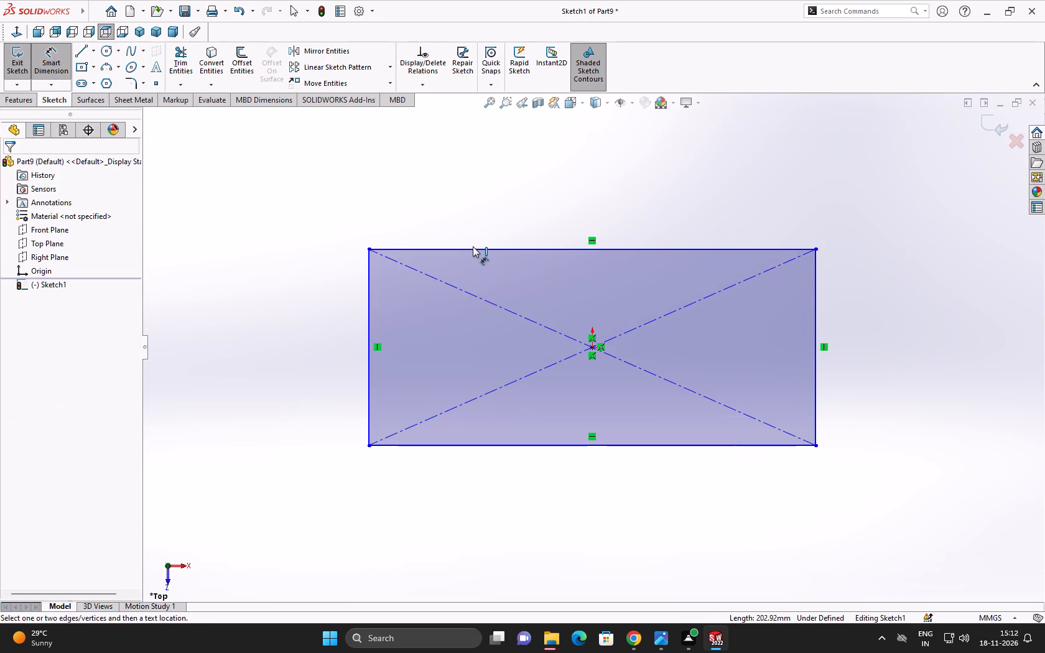
left_click(473, 248)
left_click(472, 211)
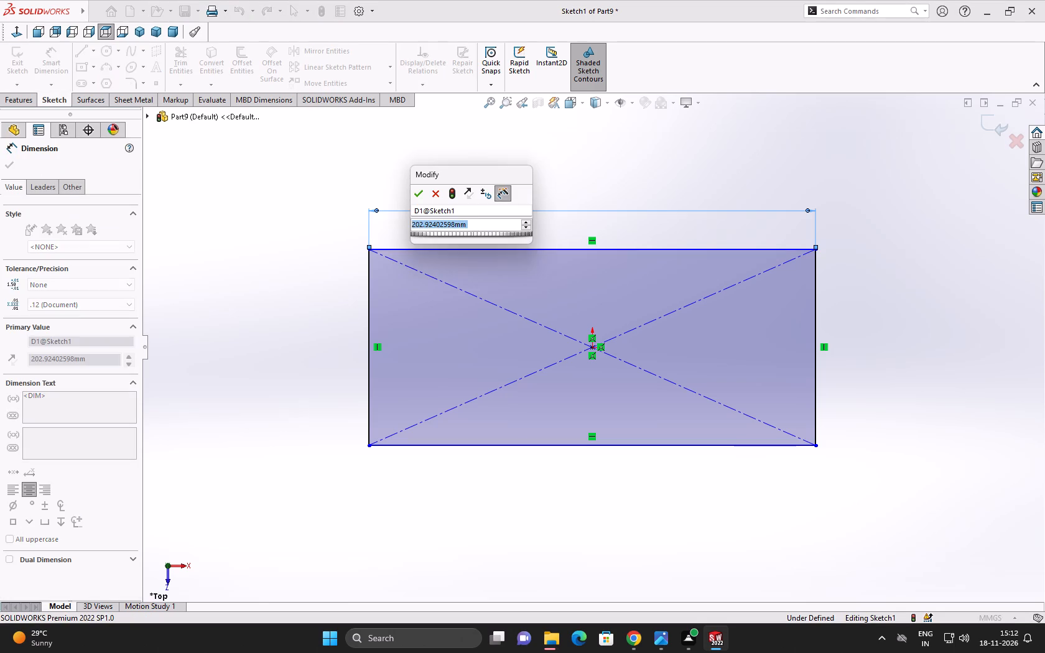
type("50")
left_click(420, 195)
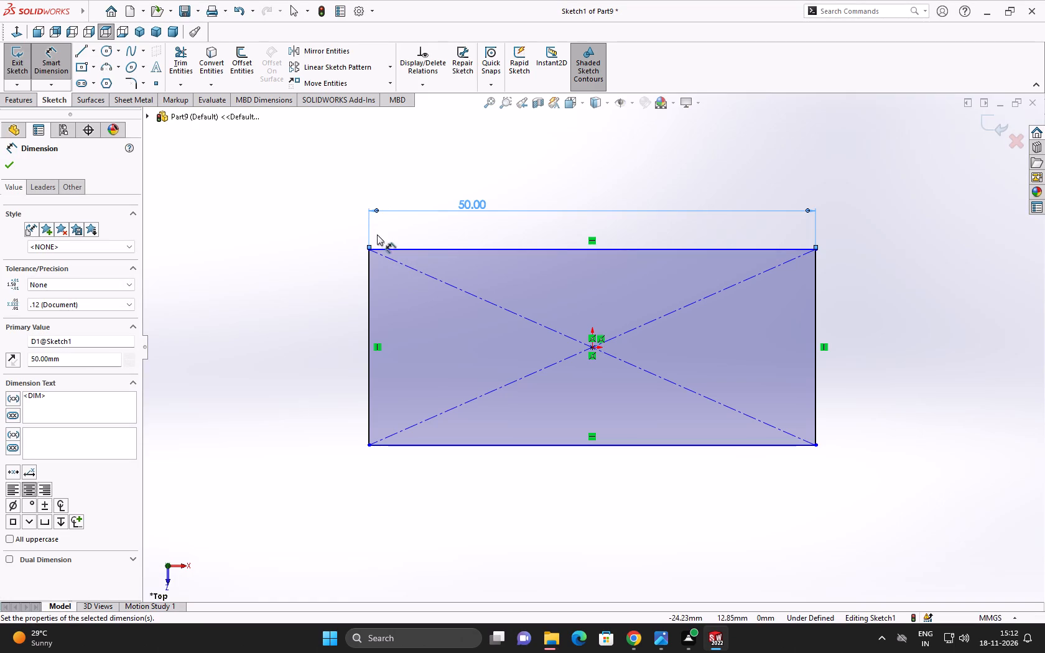
left_click(370, 274)
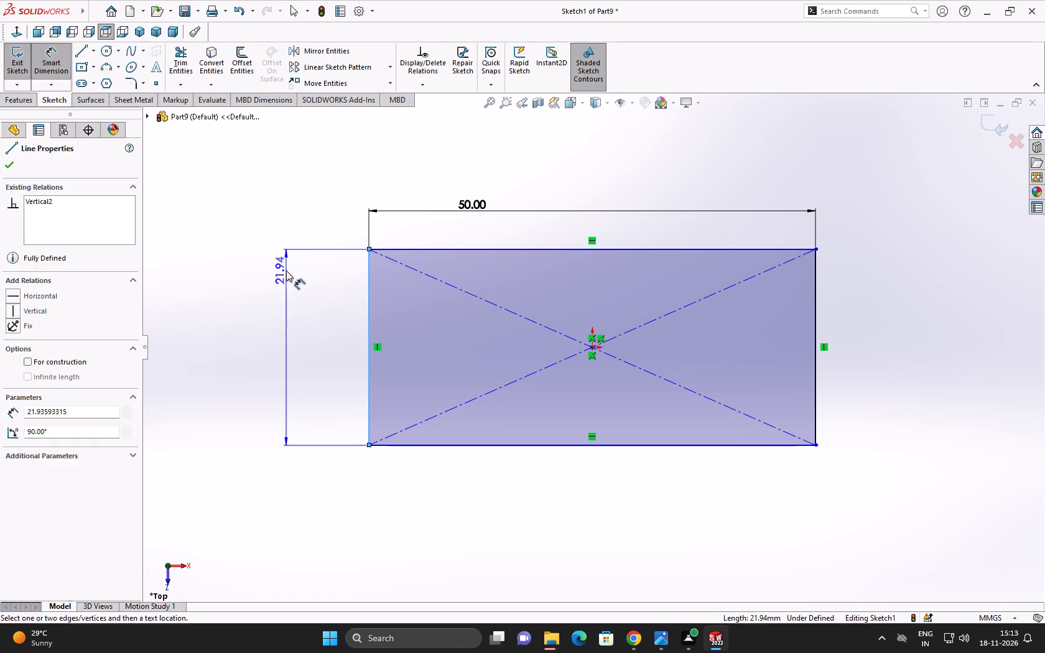
left_click(286, 271)
type("30")
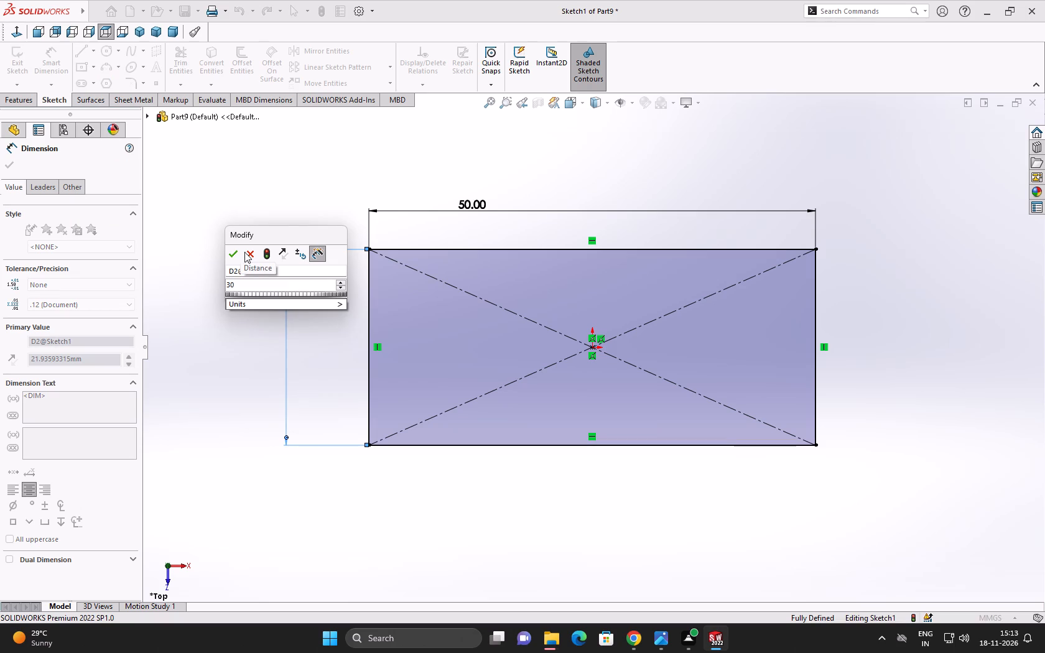
left_click(233, 252)
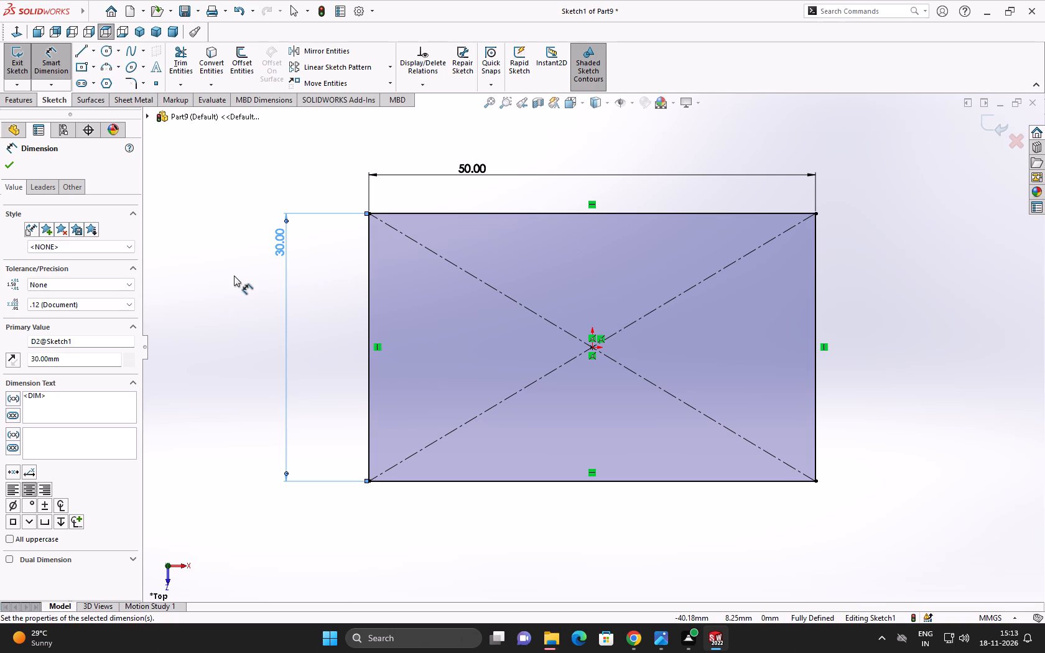
left_click(6, 162)
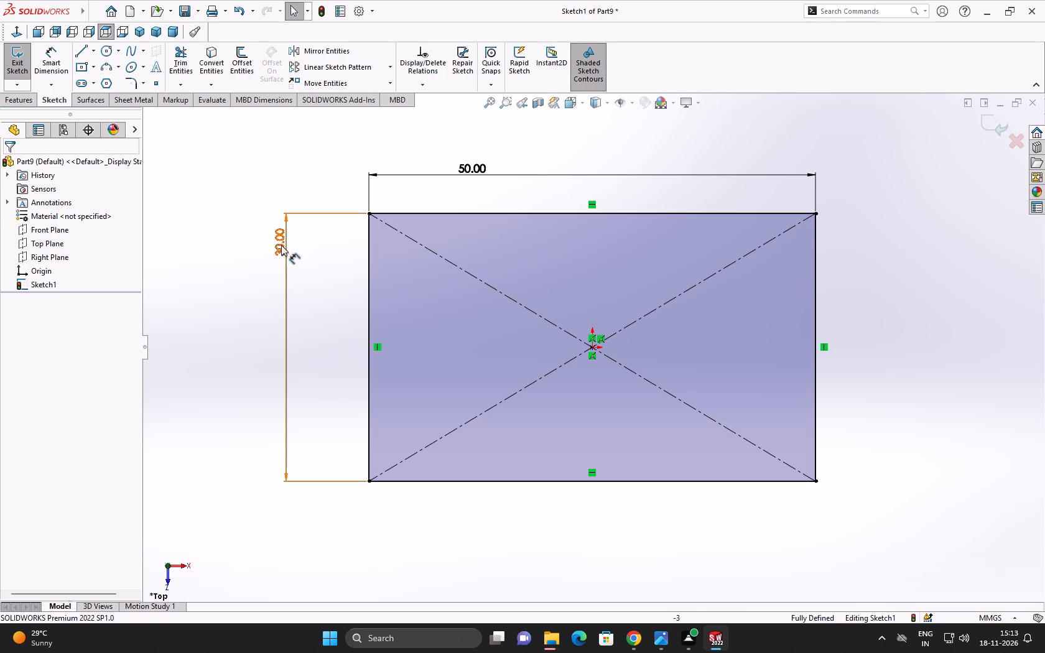
Move the 30 mm and 50 mm dimensions farther from the rectangle, centring their text along the measured sides.
left_click_drag(281, 245, 286, 345)
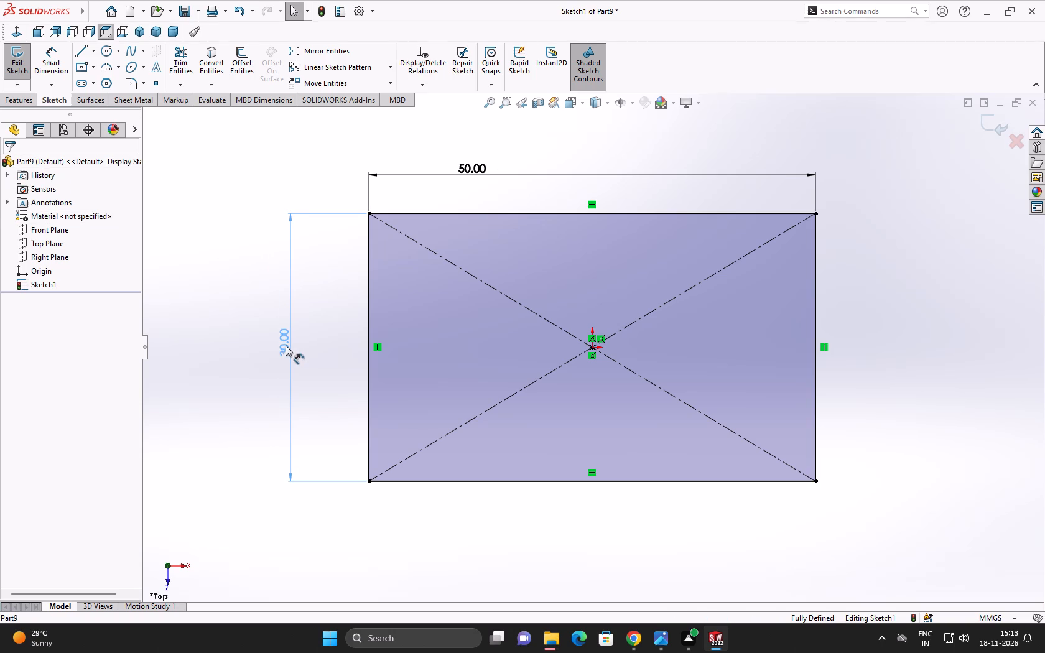
left_click_drag(286, 345, 253, 345)
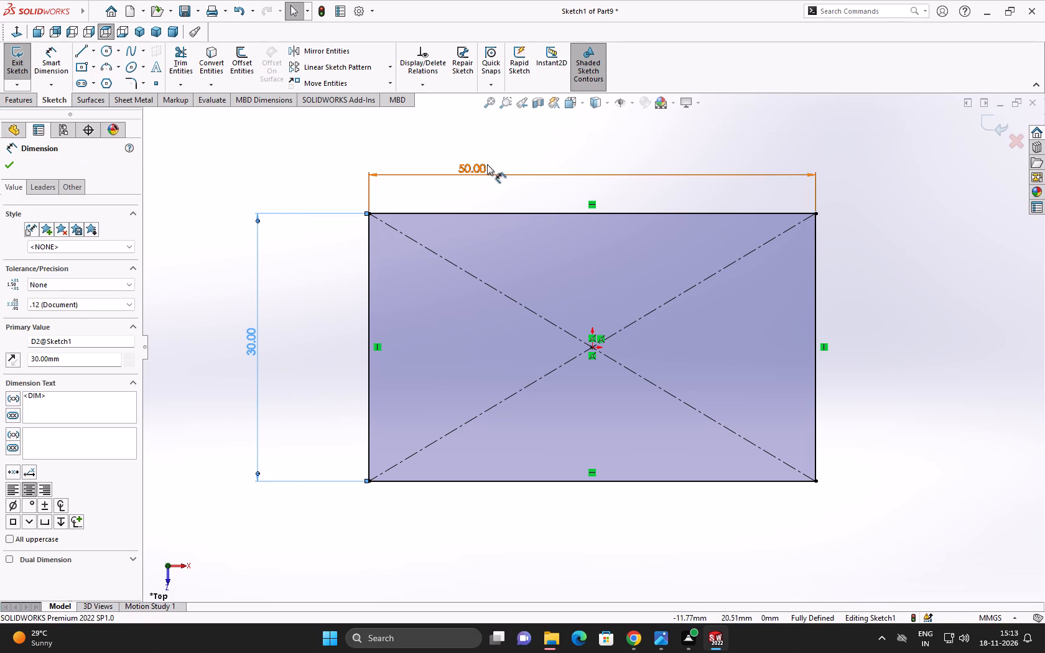
left_click_drag(468, 169, 583, 159)
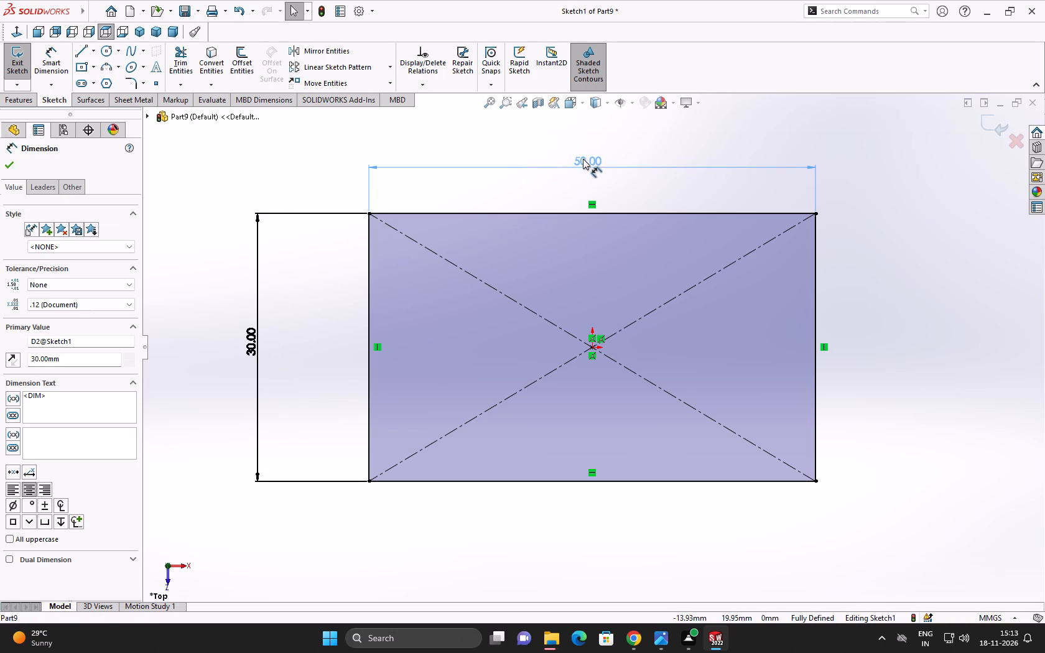
left_click_drag(583, 159, 584, 145)
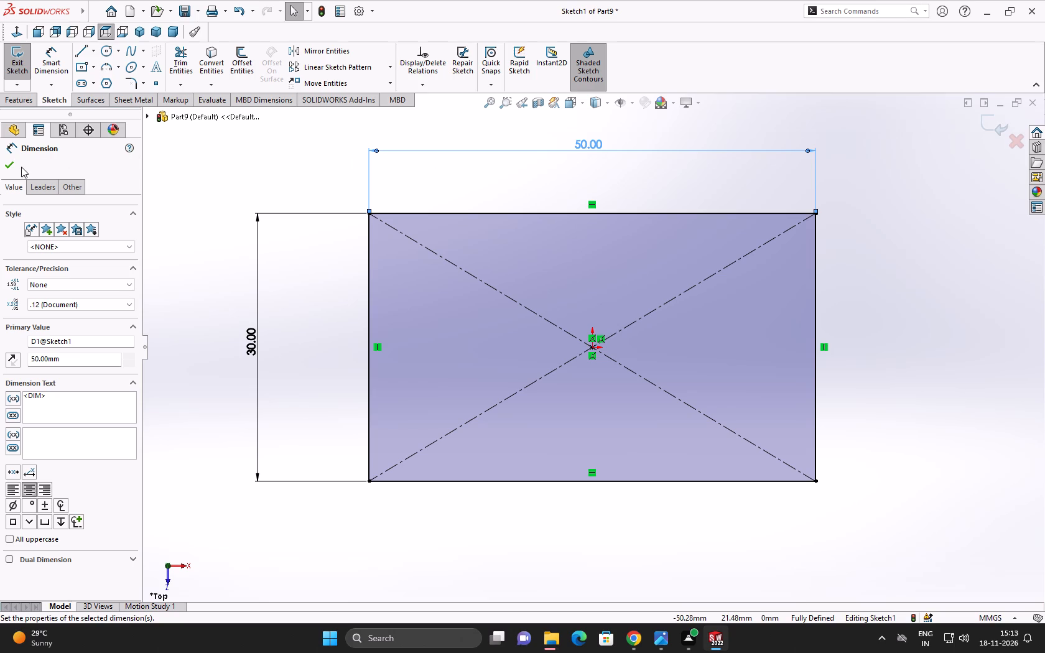
left_click(7, 165)
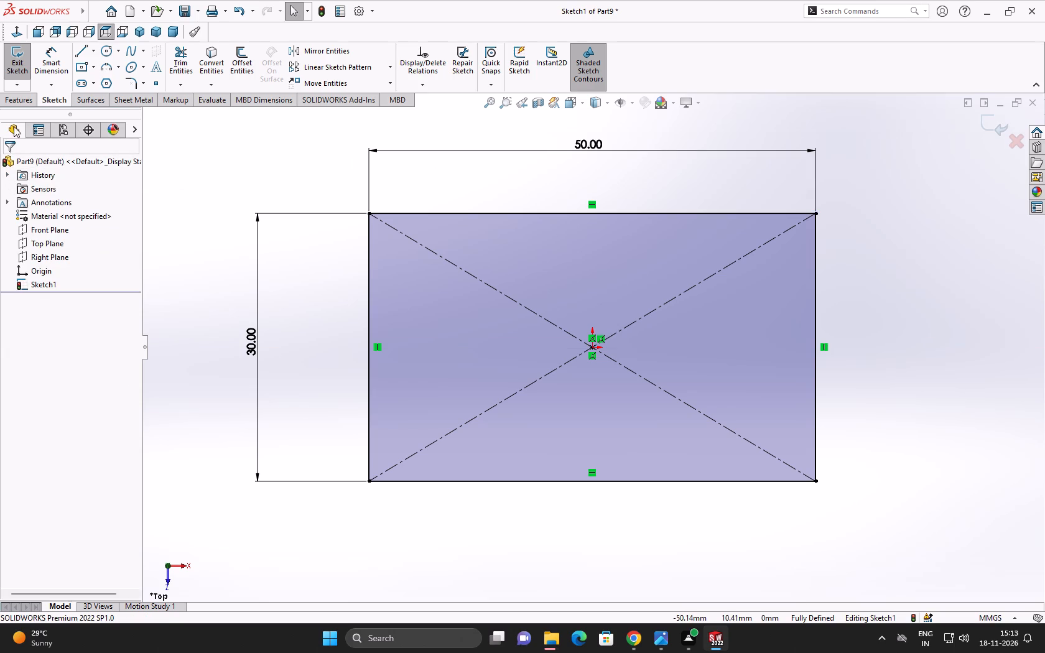
Start an Extruded Boss/Base from the rectangle sketch.
left_click(24, 98)
left_click(19, 80)
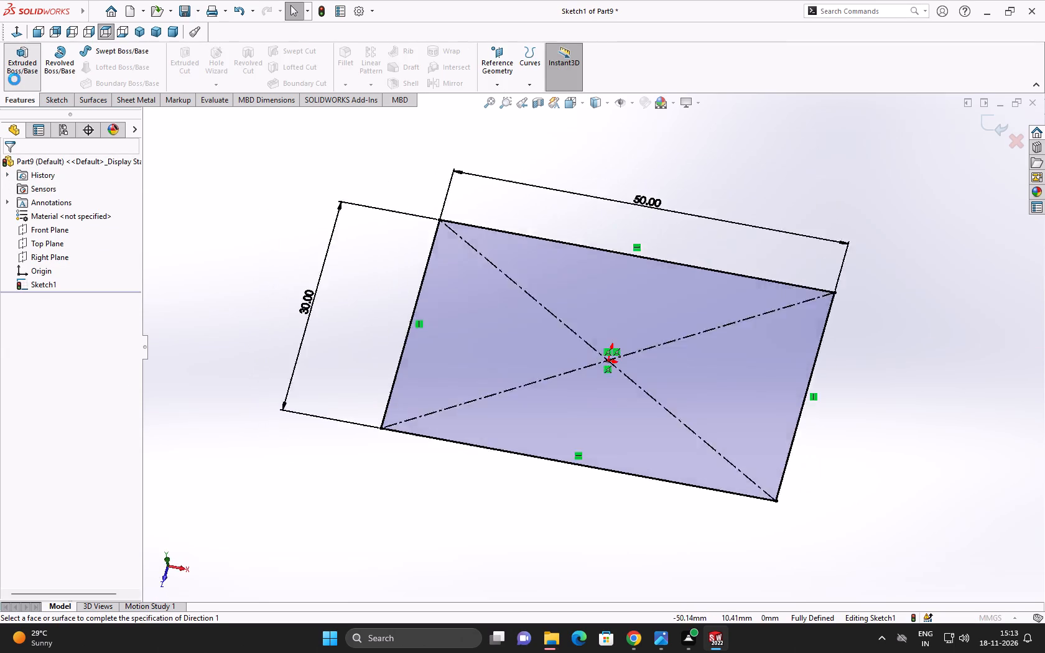
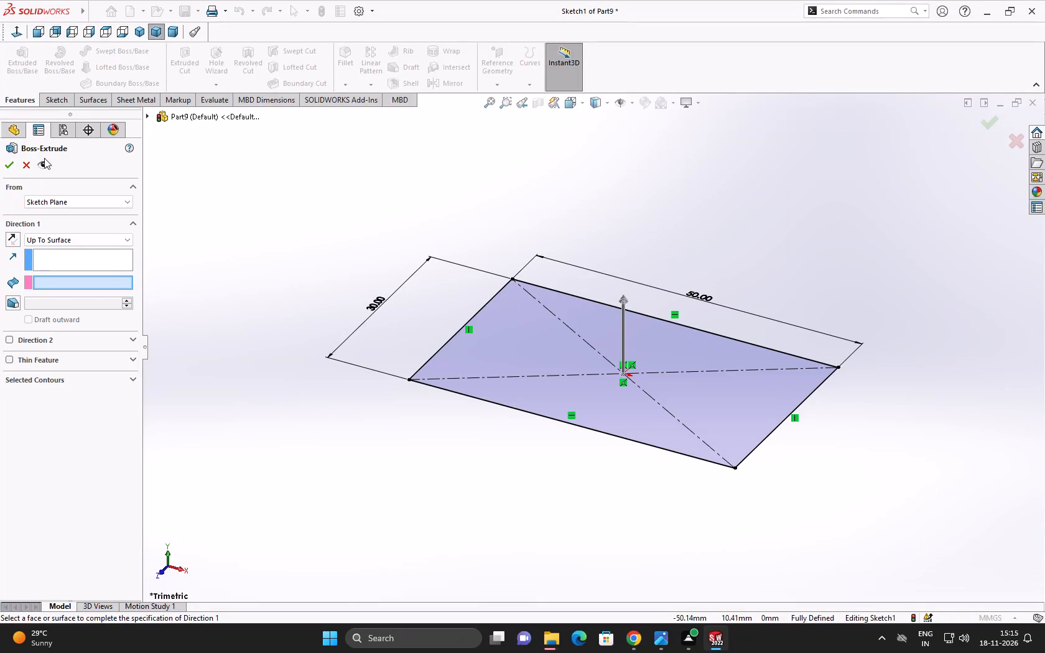
Extrude the rectangle 10 mm using the Mid Plane end condition.
left_click(44, 239)
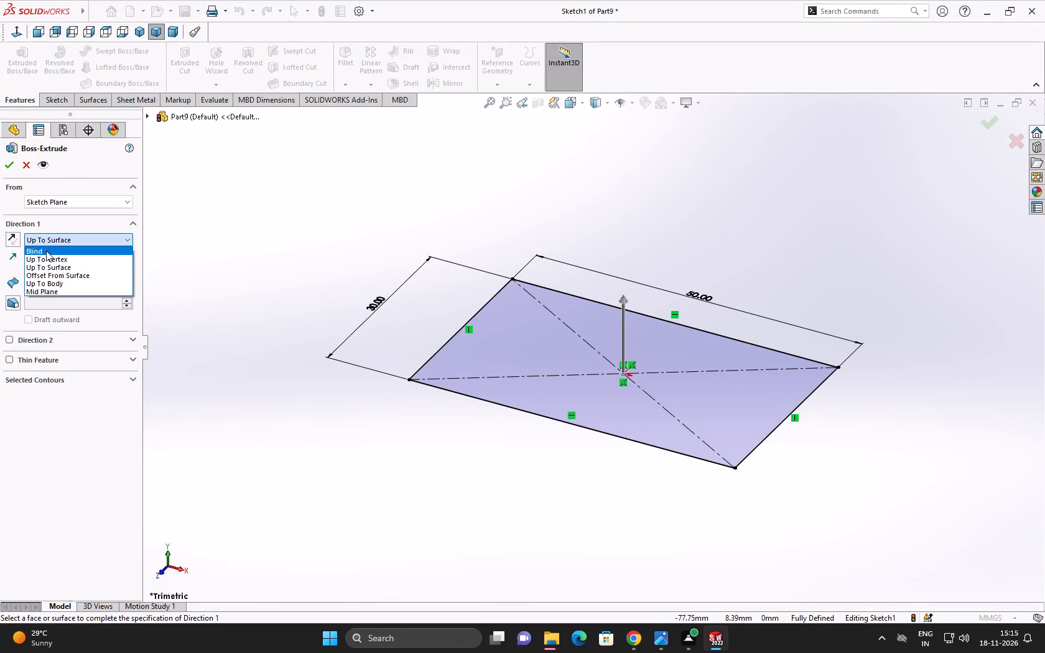
left_click(46, 251)
left_click(46, 238)
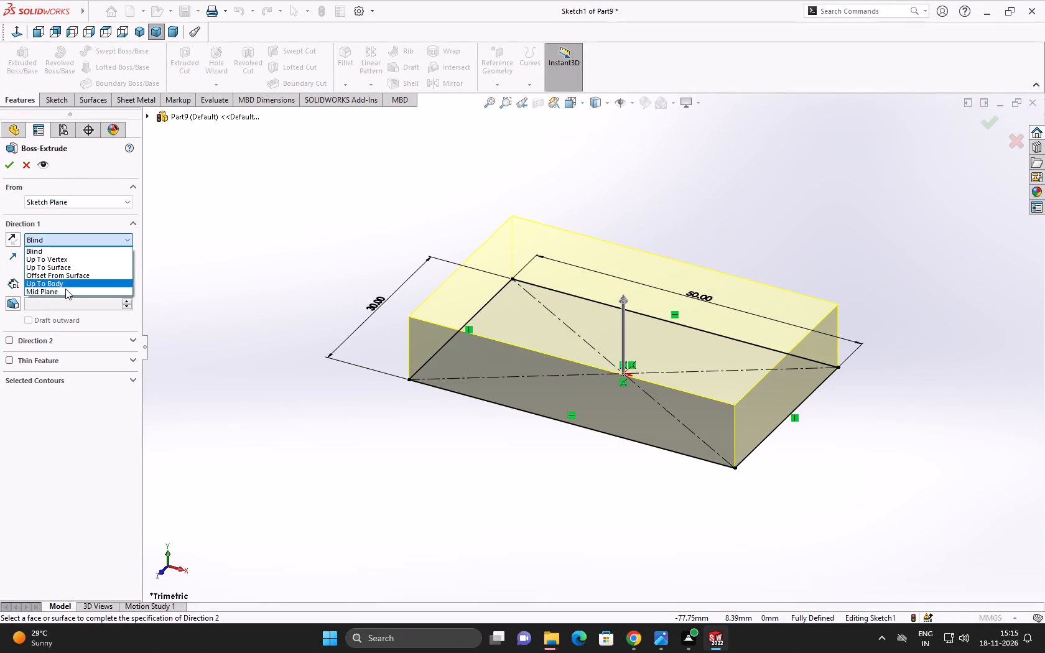
left_click(68, 294)
left_click(9, 165)
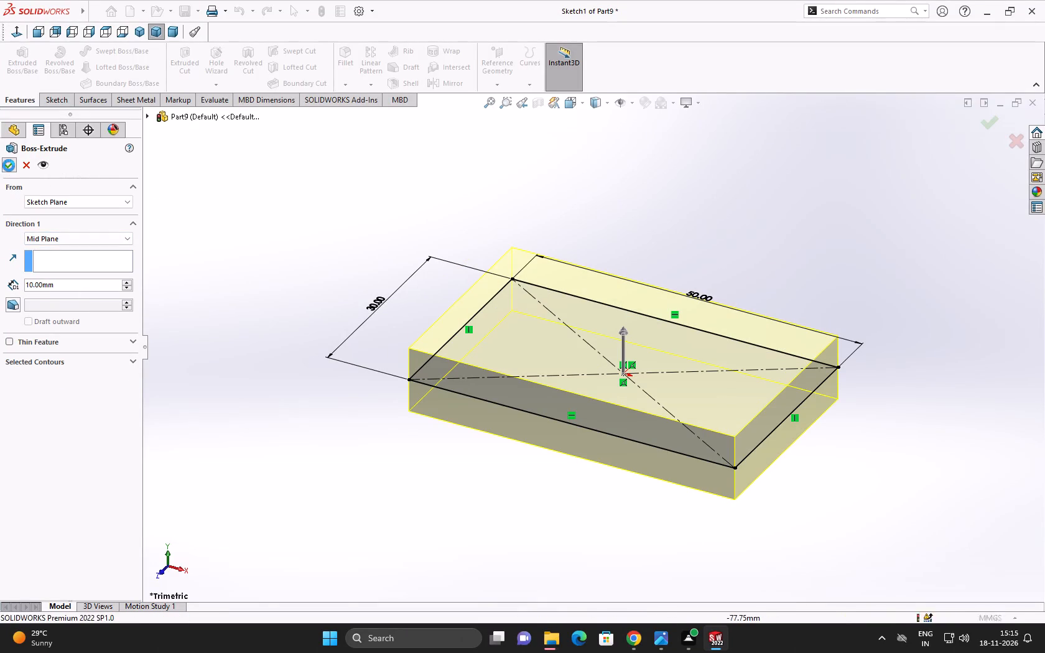
left_click(322, 267)
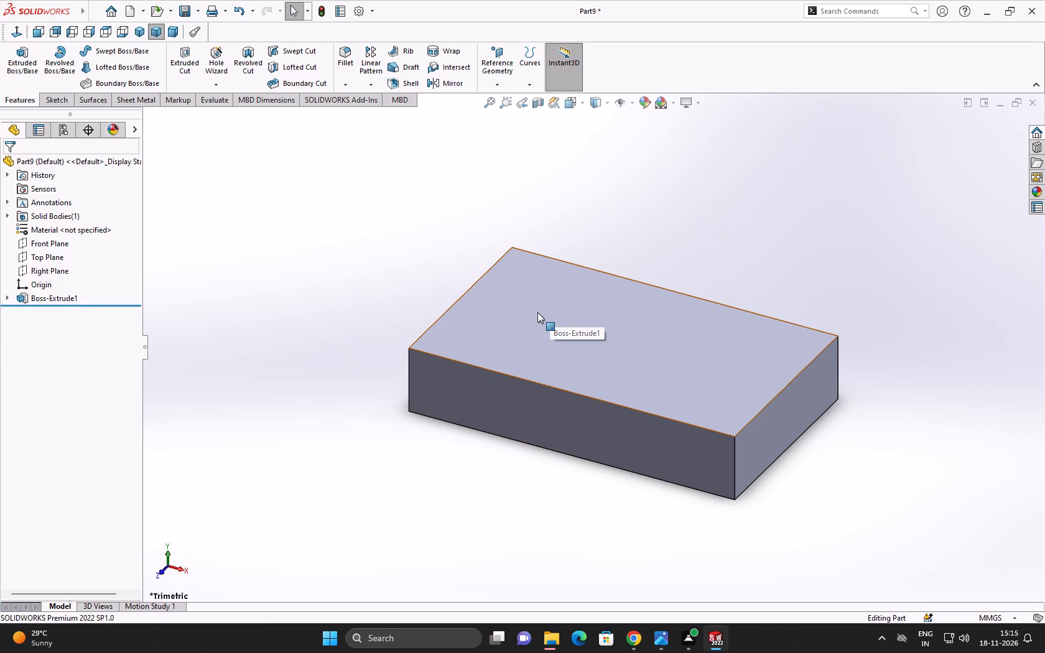
Edit the base extrusion and set its Mid Plane depth to 40 mm.
left_click(36, 300)
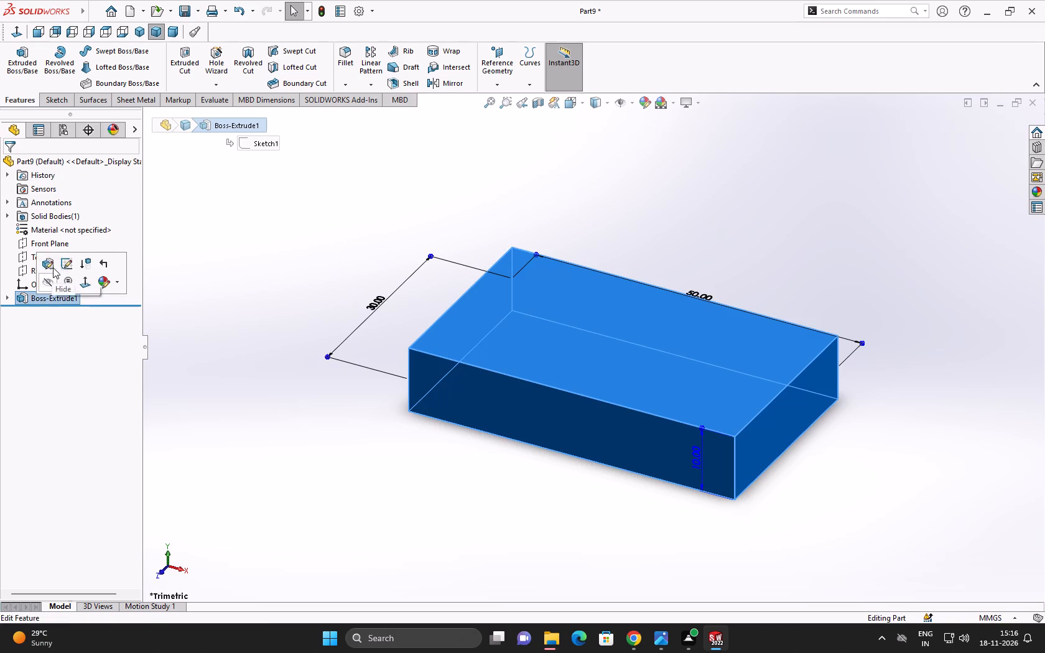
left_click(53, 267)
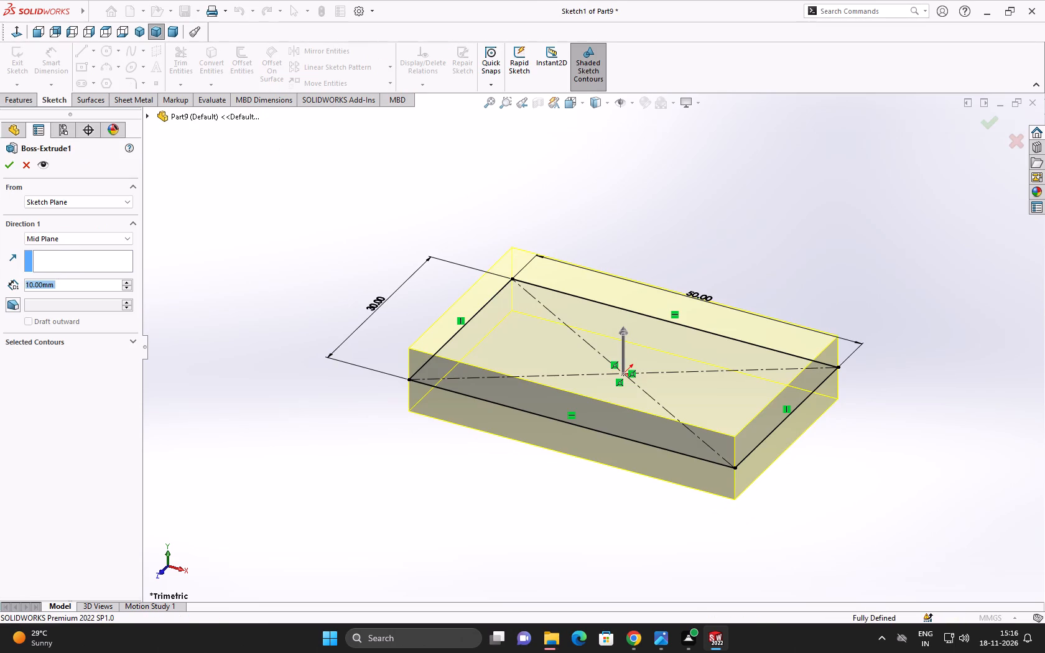
double_click(128, 281)
left_click(128, 281)
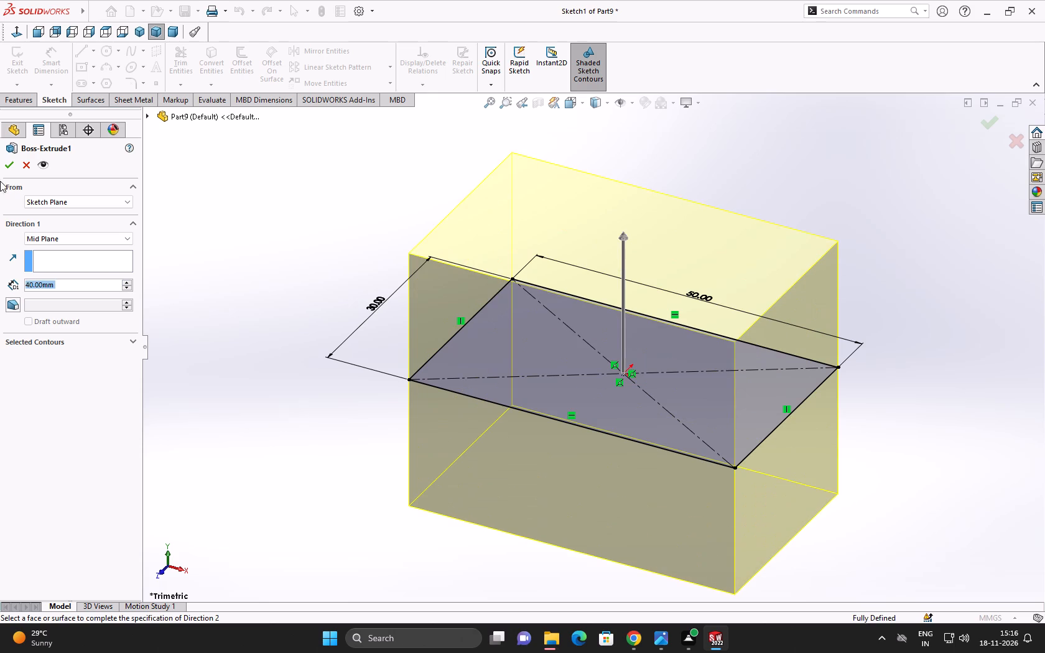
left_click(7, 159)
left_click(276, 232)
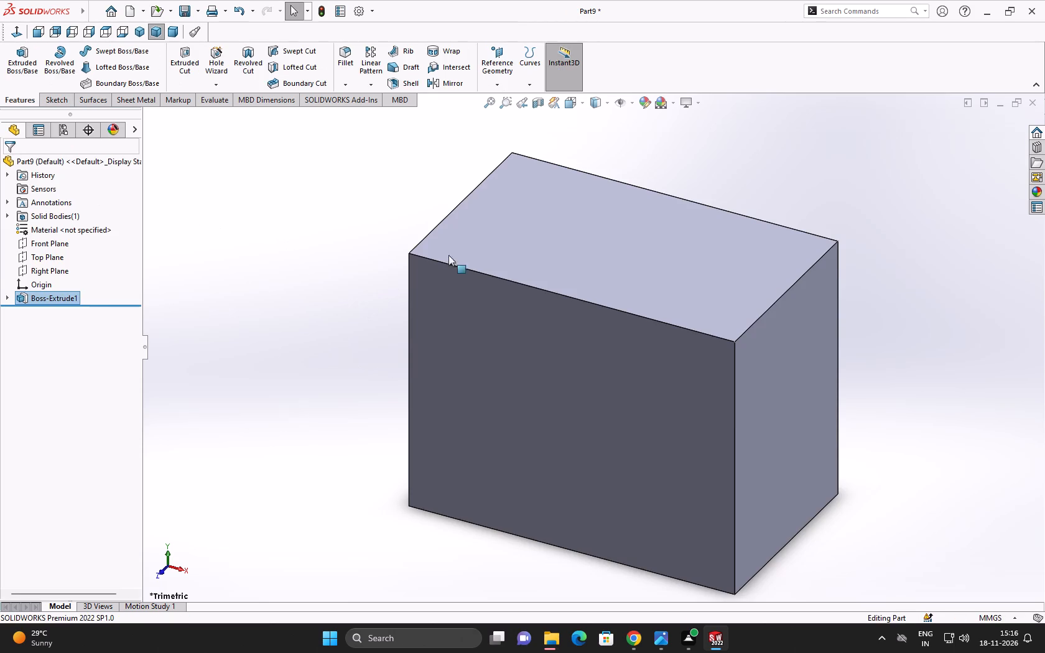
Sketch a corner rectangle about 10.5 mm wide and 12.5 mm high on the block's 30 × 40 mm end face, starting on its top edge.
middle_click_drag(373, 307, 468, 329)
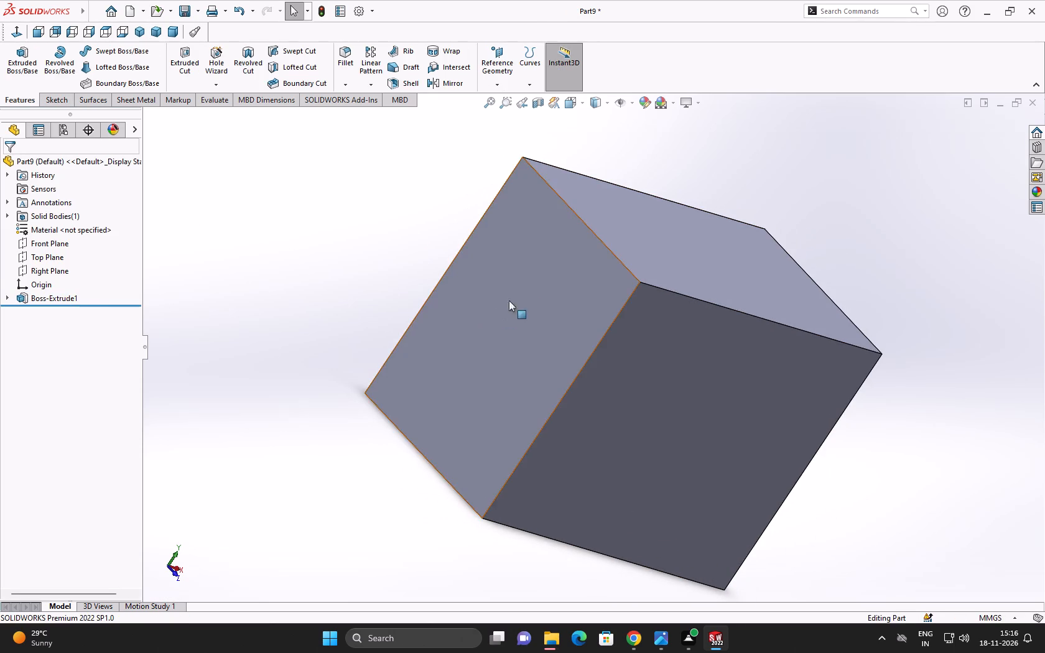
left_click(524, 292)
left_click(579, 259)
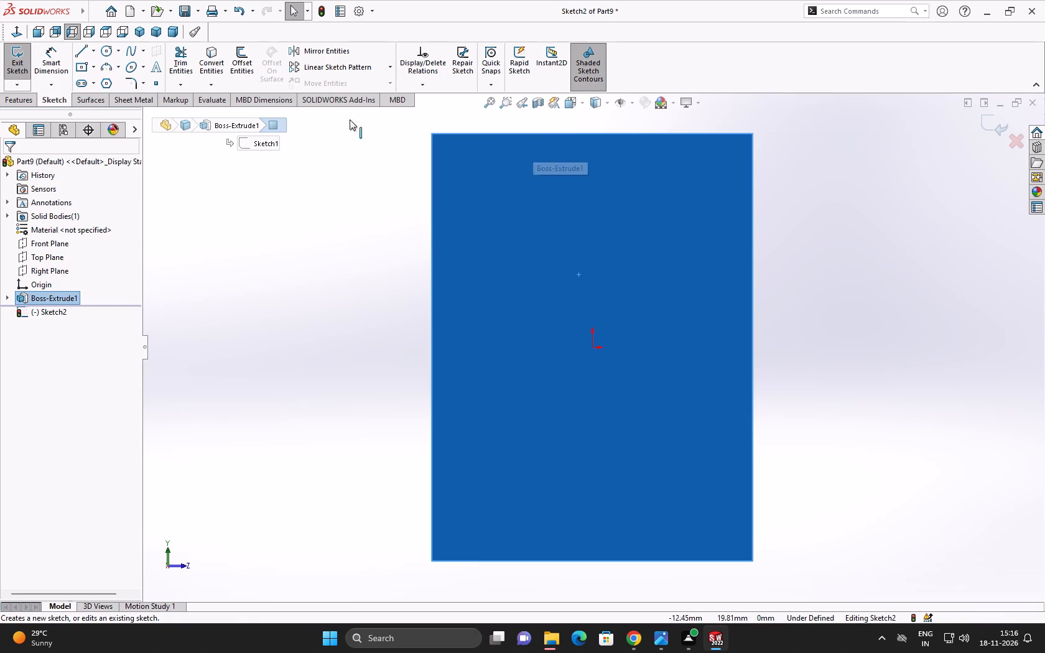
left_click(83, 68)
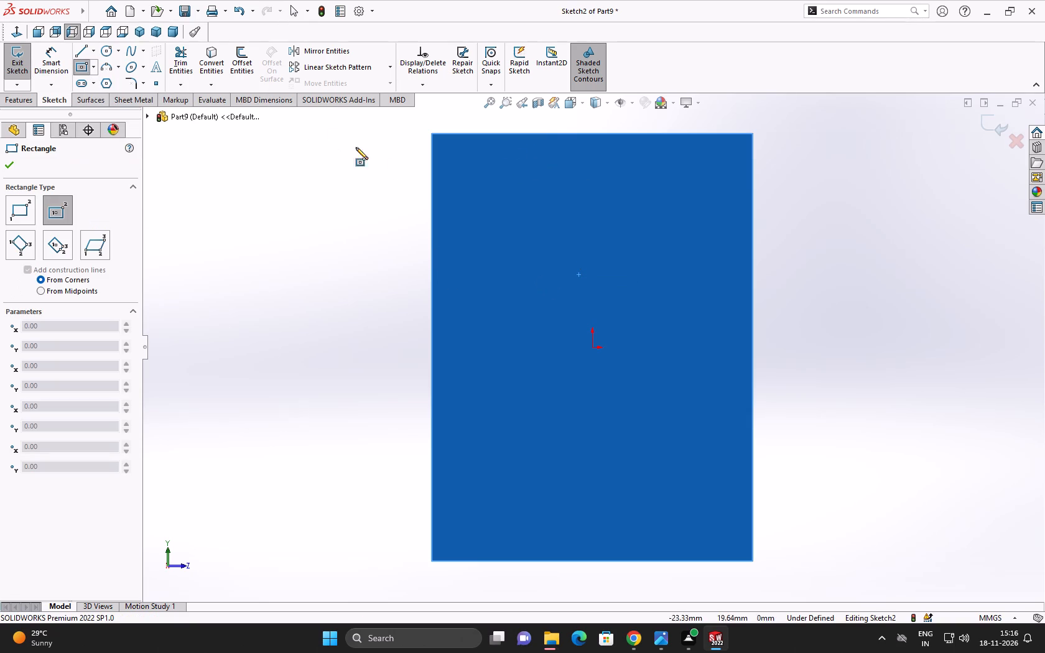
left_click(96, 67)
left_click(100, 82)
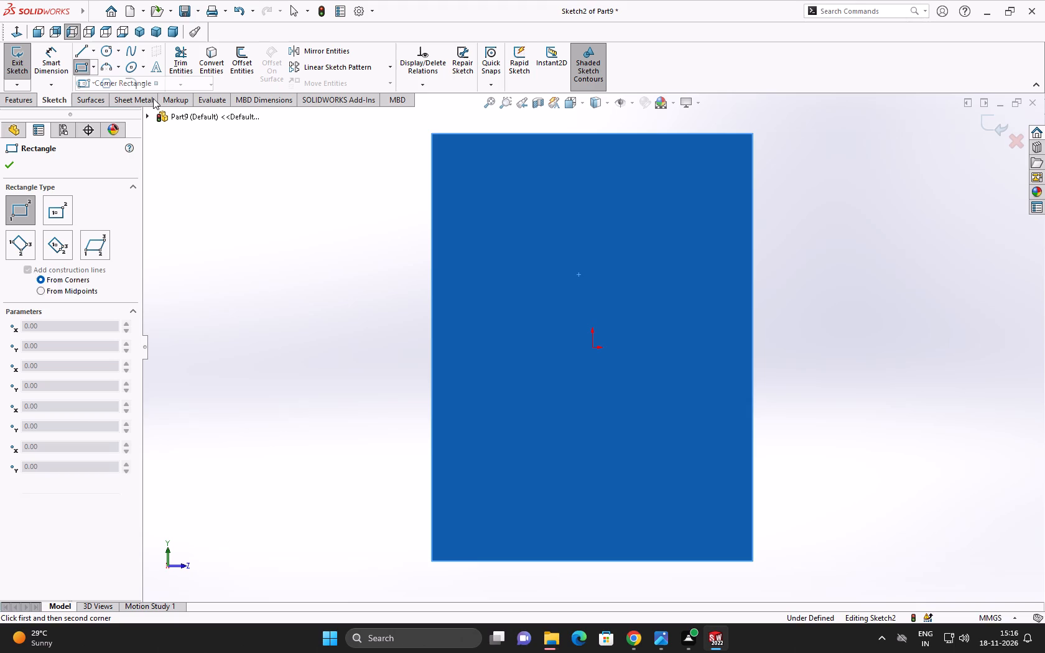
left_click(536, 134)
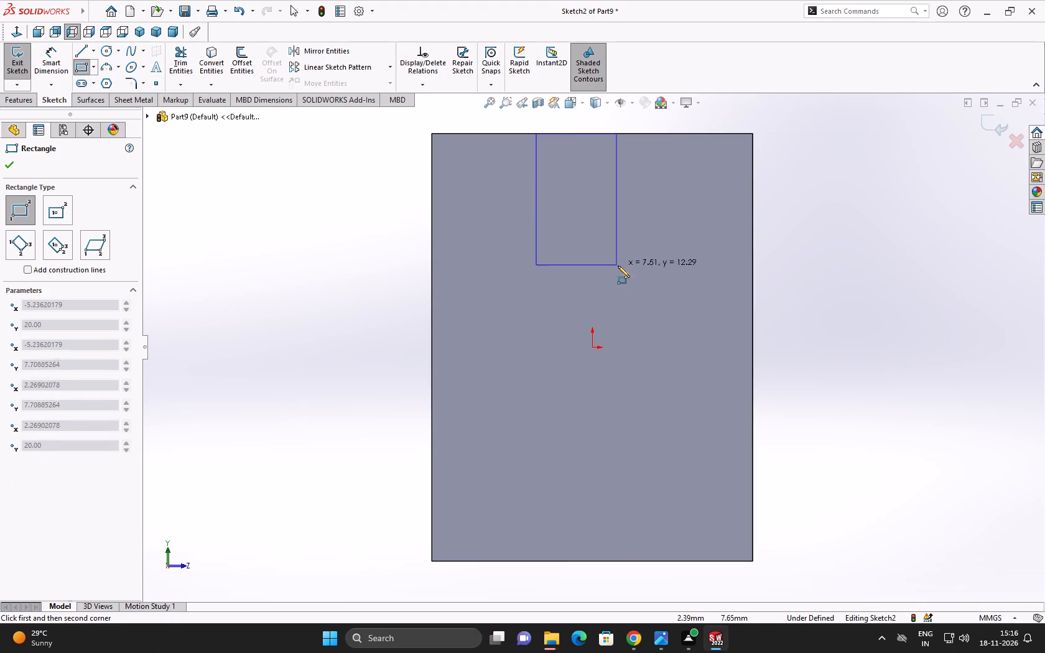
left_click(649, 267)
right_click(649, 267)
left_click(658, 279)
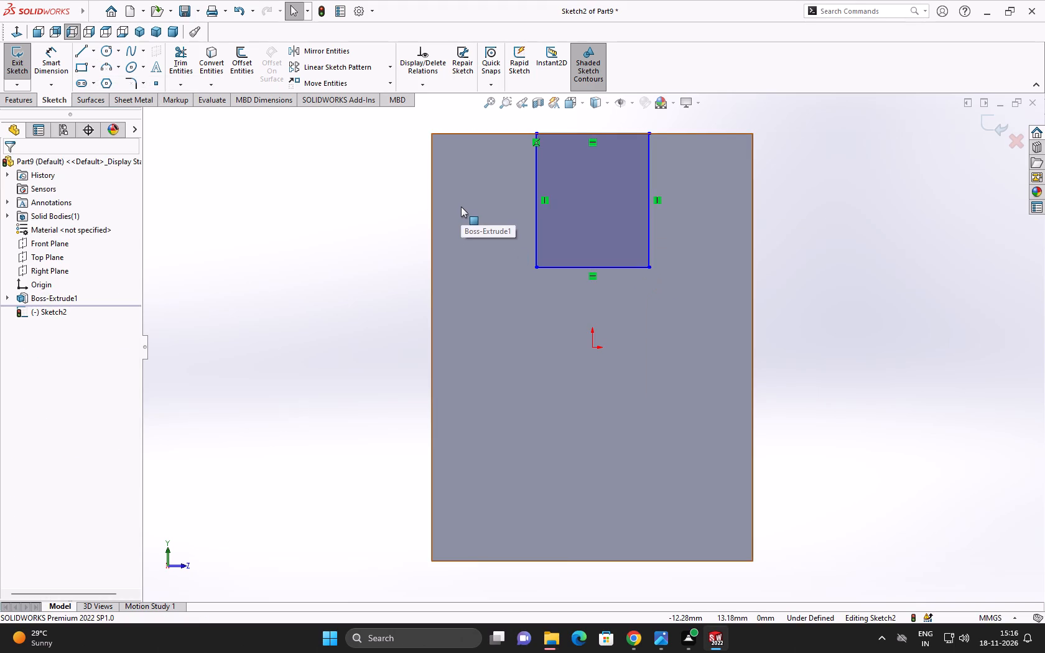
Dimension the rectangle's two vertical sides 10 mm from the nearest side edges of the end face.
left_click(61, 58)
left_click(536, 134)
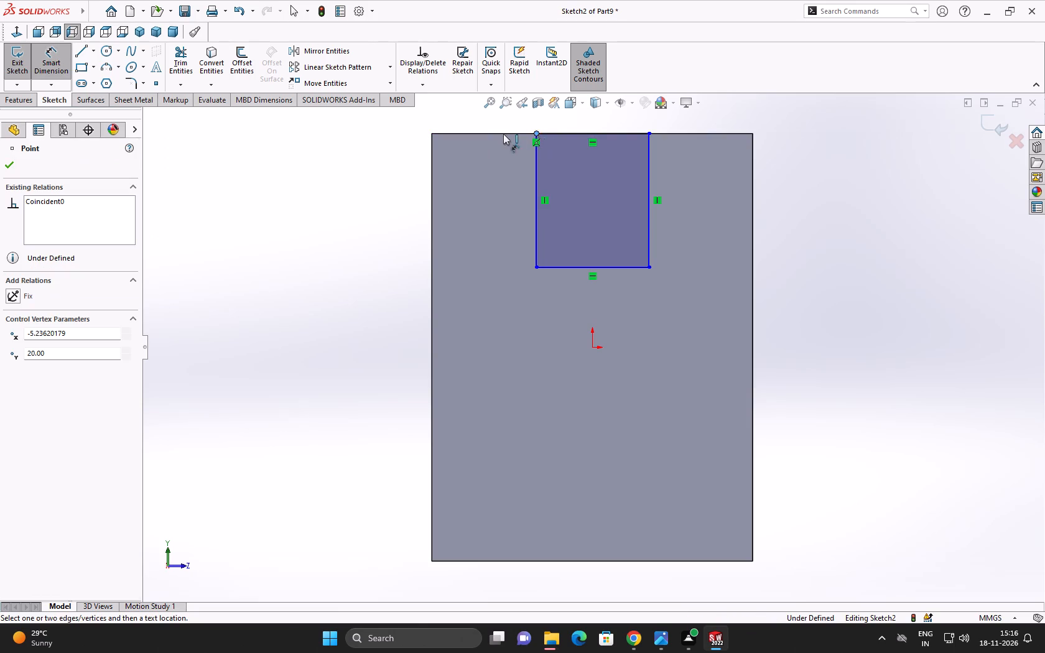
left_click(430, 134)
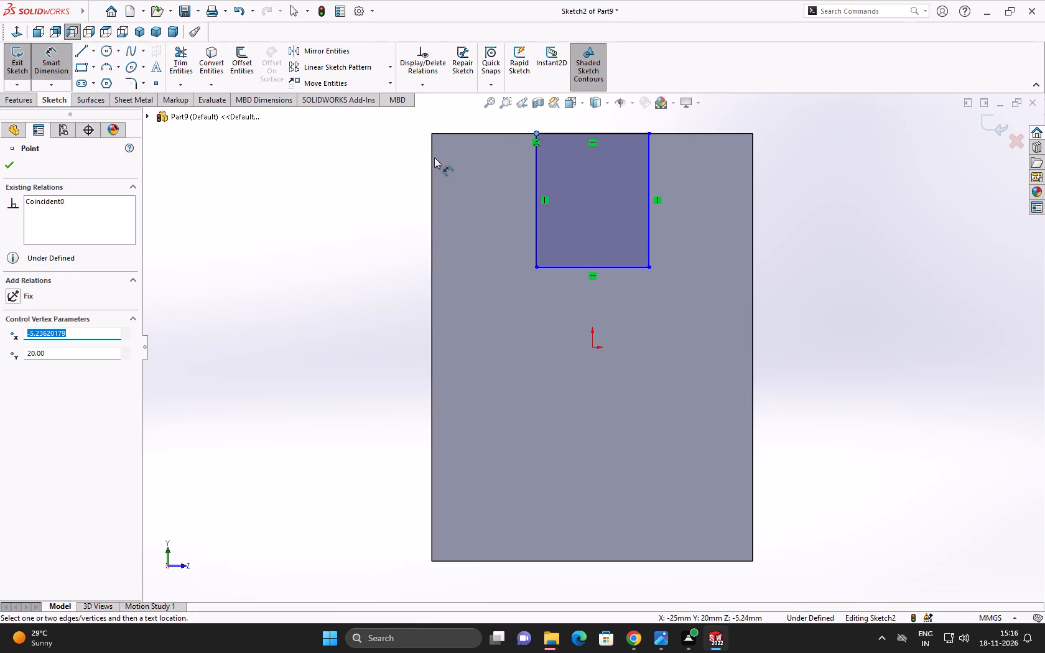
left_click(430, 162)
left_click(457, 206)
type("10")
left_click(397, 192)
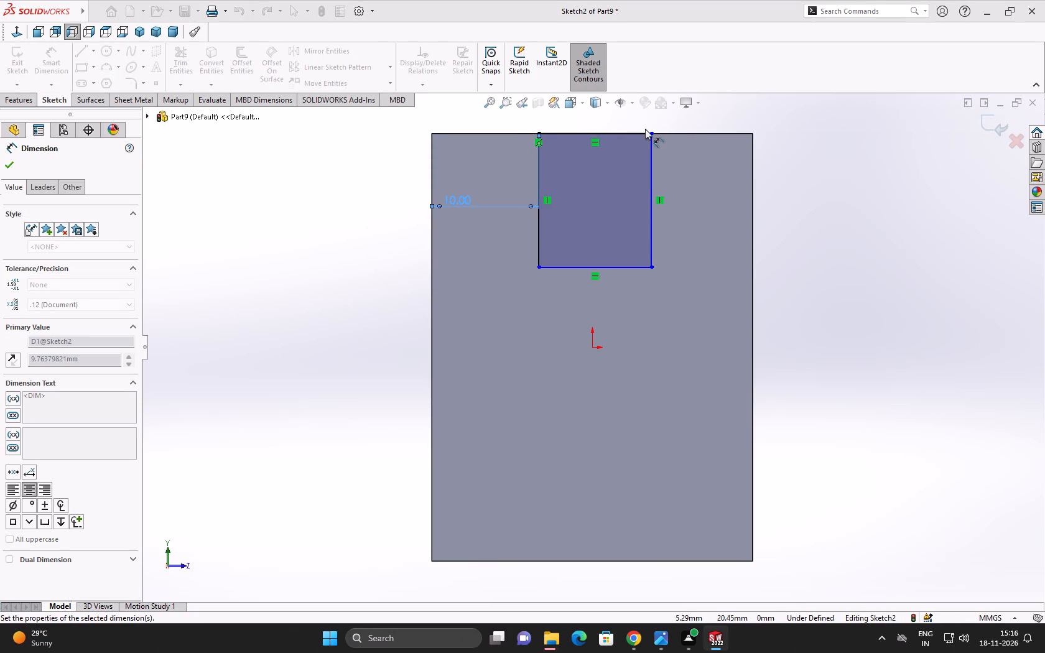
left_click(651, 134)
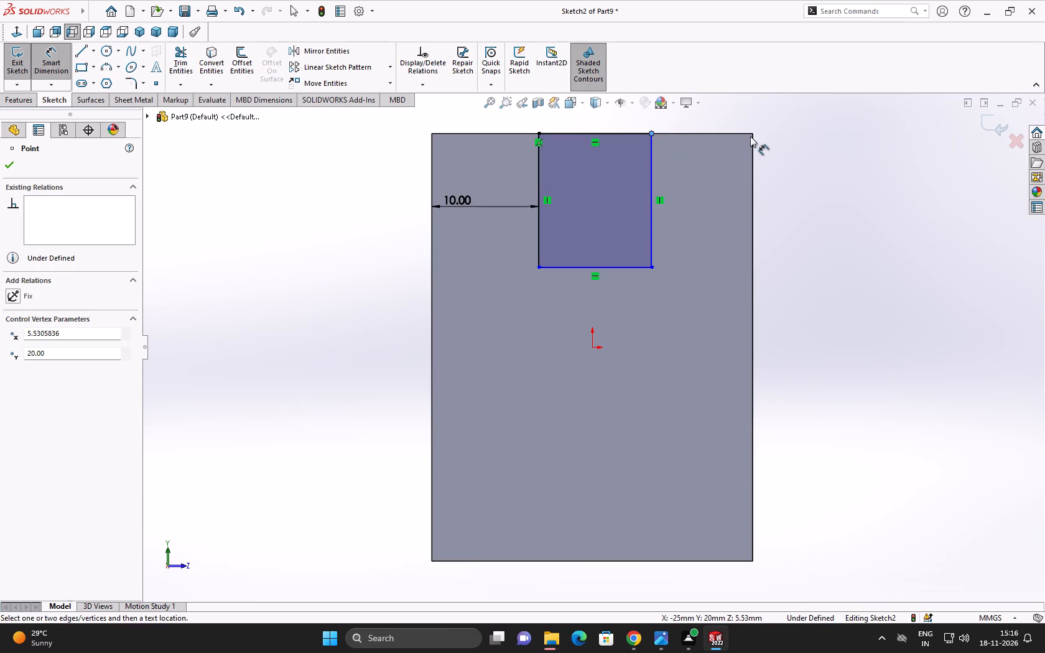
left_click(753, 132)
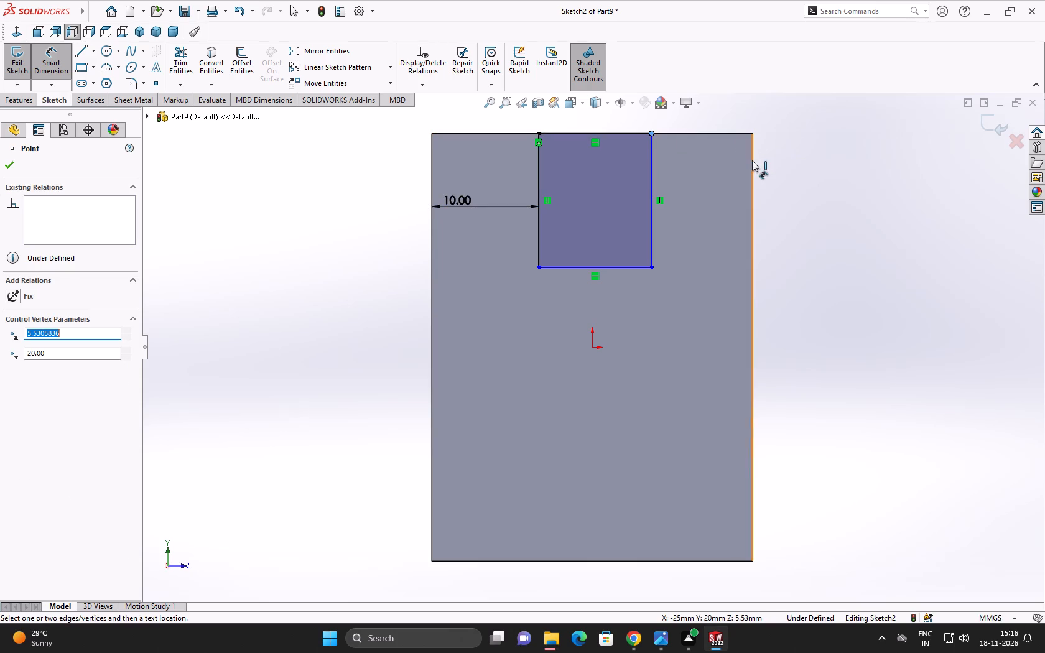
left_click(753, 160)
left_click(722, 178)
type("10")
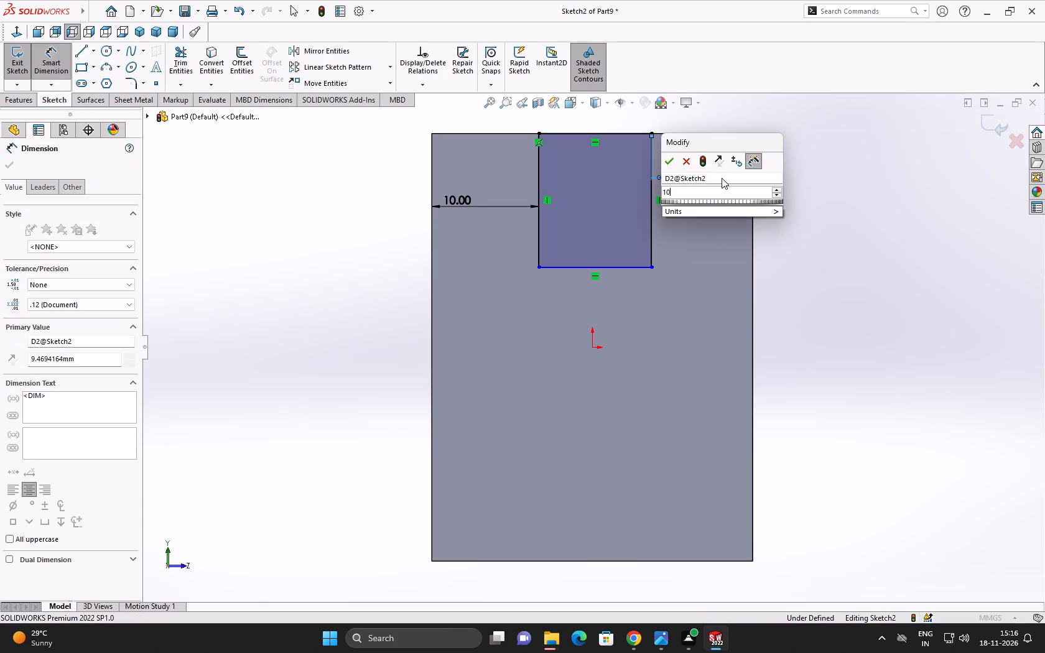
left_click(669, 162)
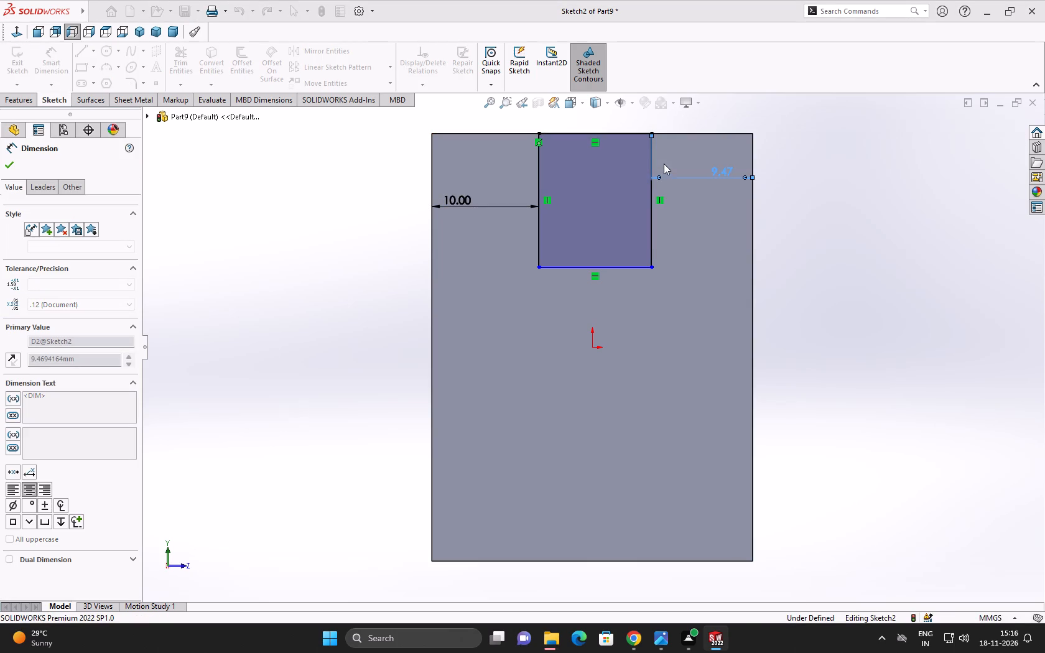
Dimension the rectangle's vertical side to 10 mm high.
left_click(645, 165)
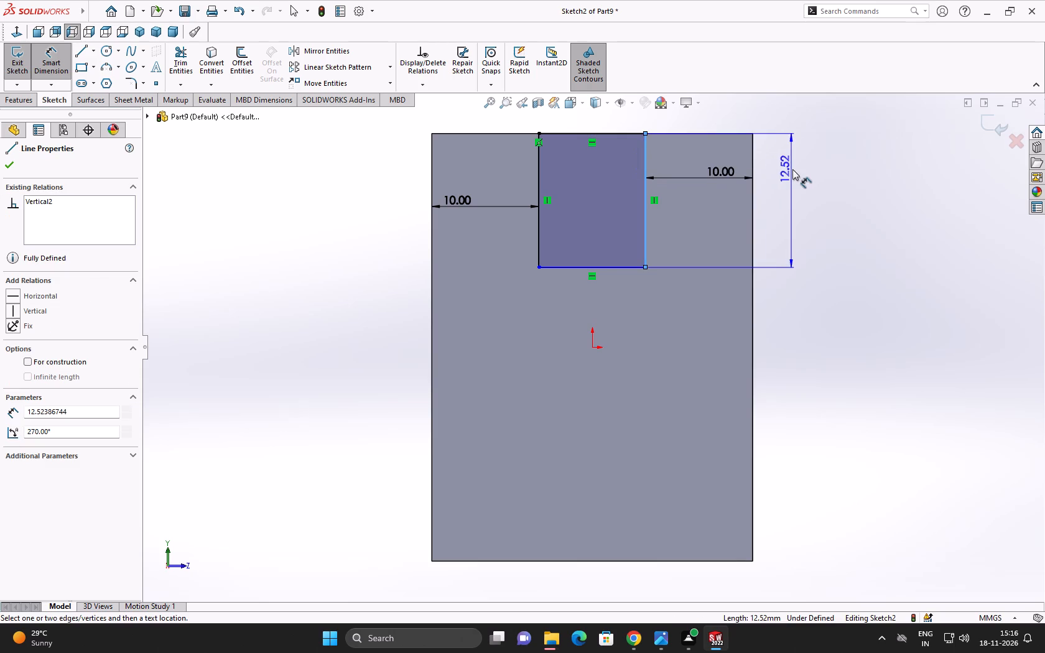
left_click(802, 169)
type("10")
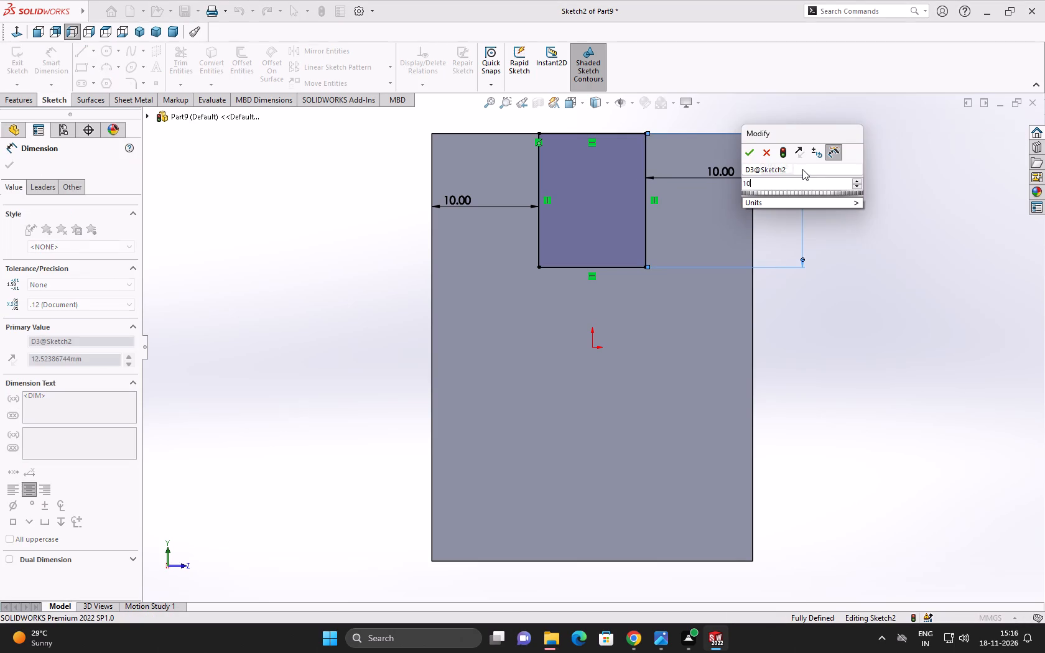
left_click(752, 154)
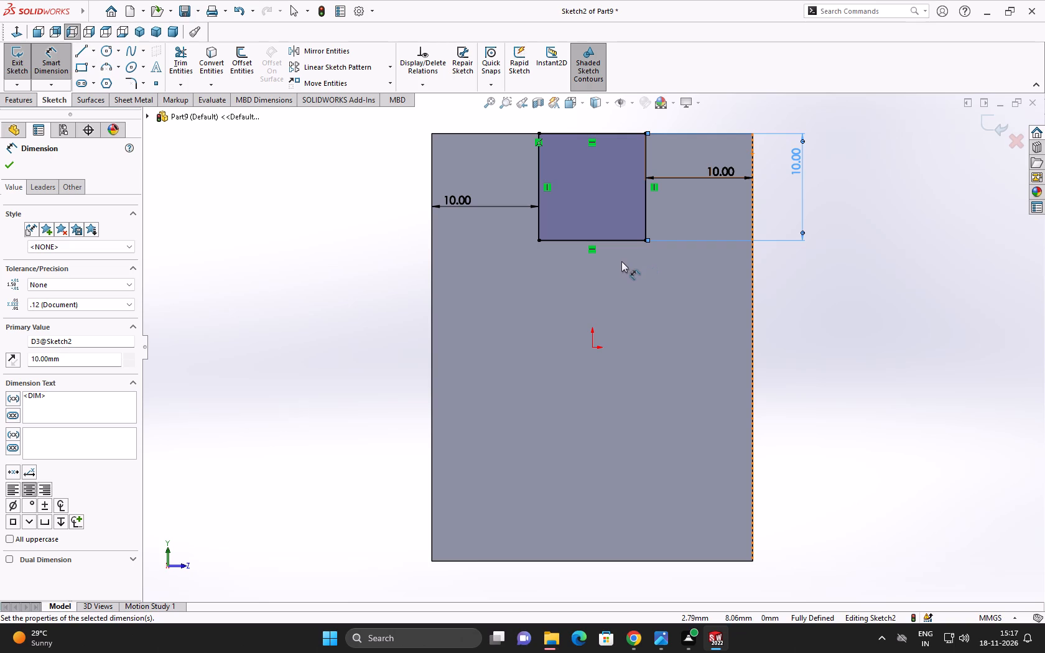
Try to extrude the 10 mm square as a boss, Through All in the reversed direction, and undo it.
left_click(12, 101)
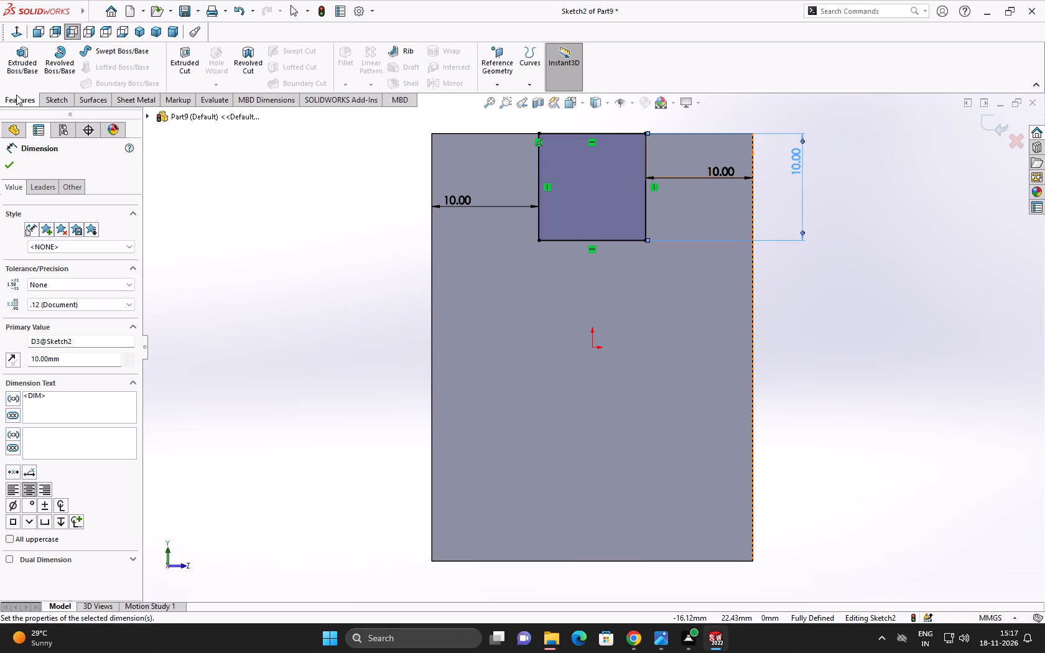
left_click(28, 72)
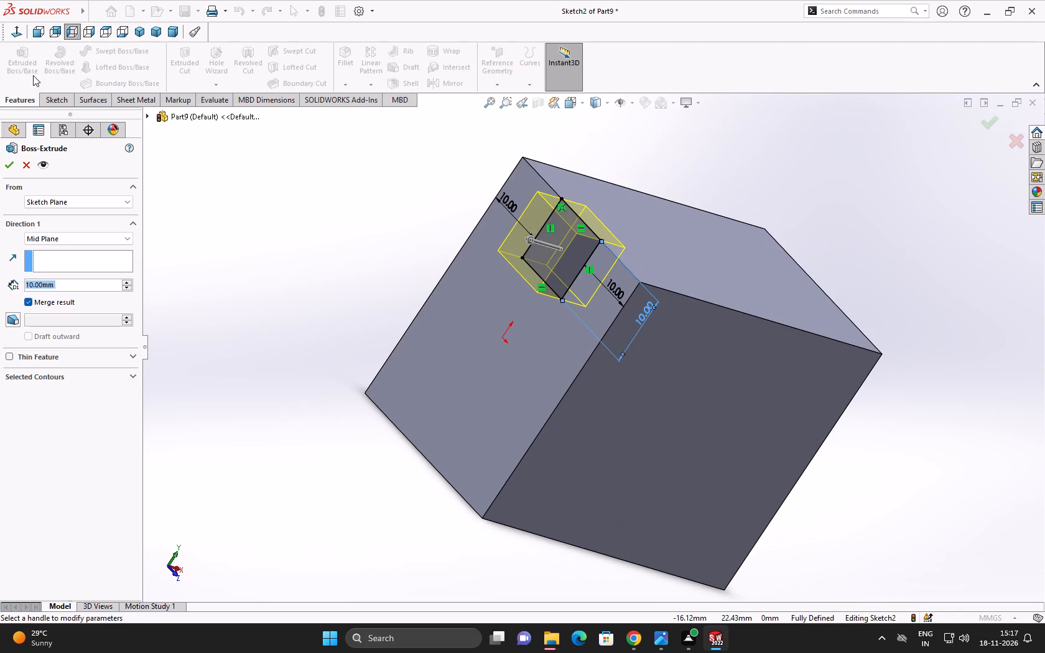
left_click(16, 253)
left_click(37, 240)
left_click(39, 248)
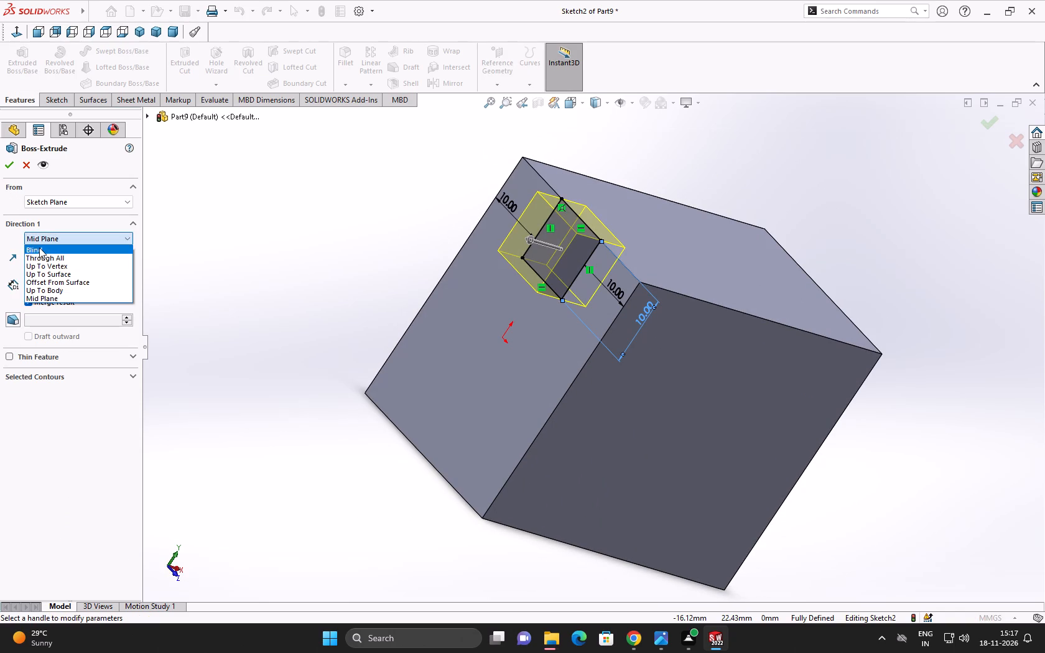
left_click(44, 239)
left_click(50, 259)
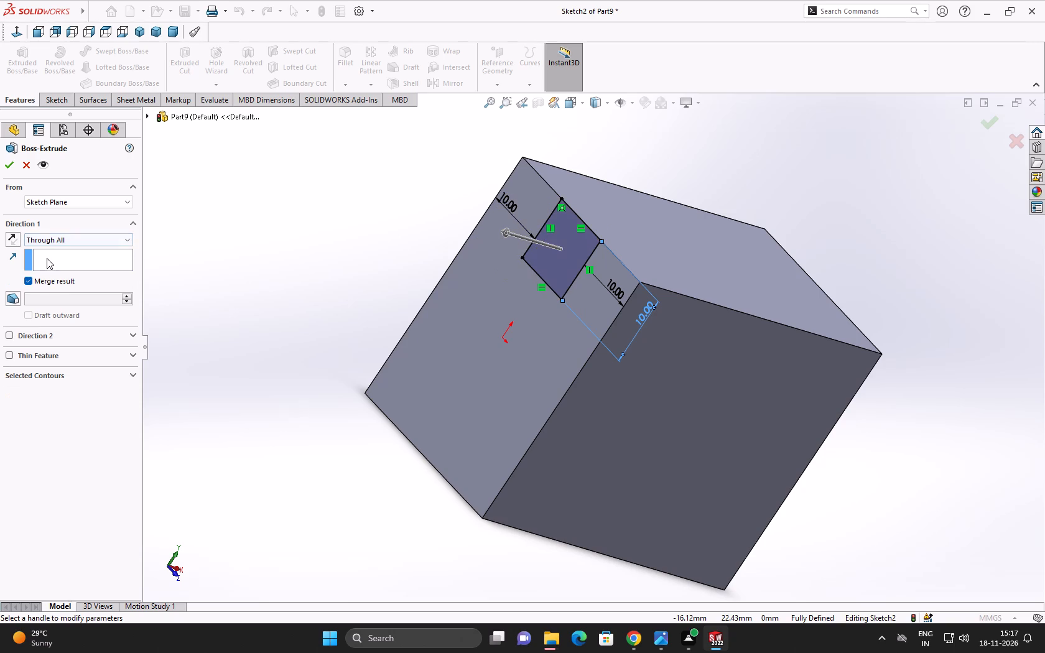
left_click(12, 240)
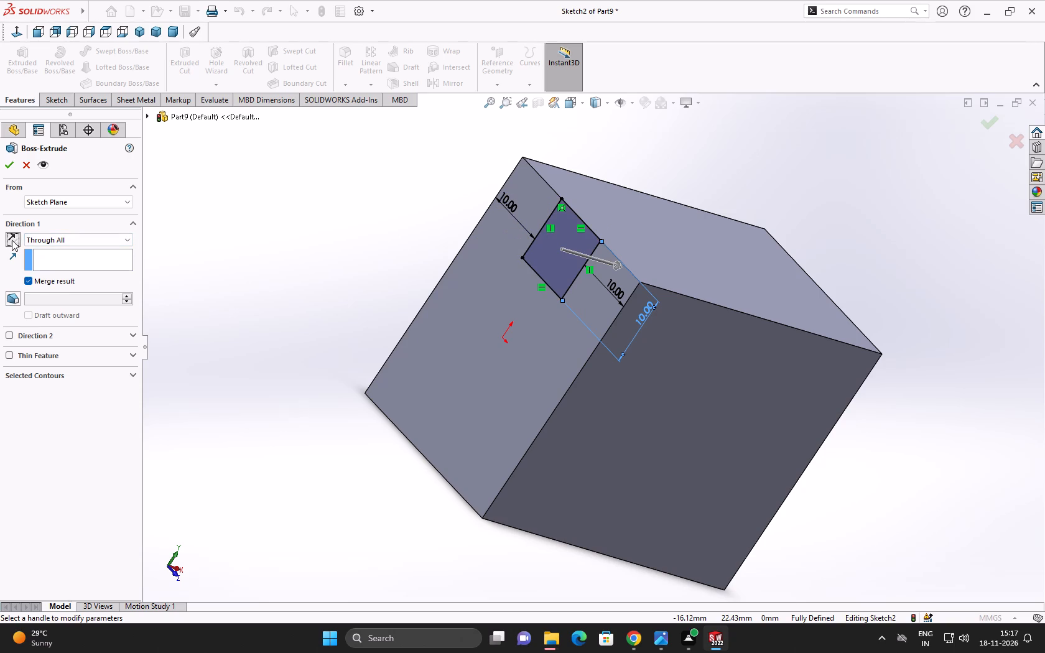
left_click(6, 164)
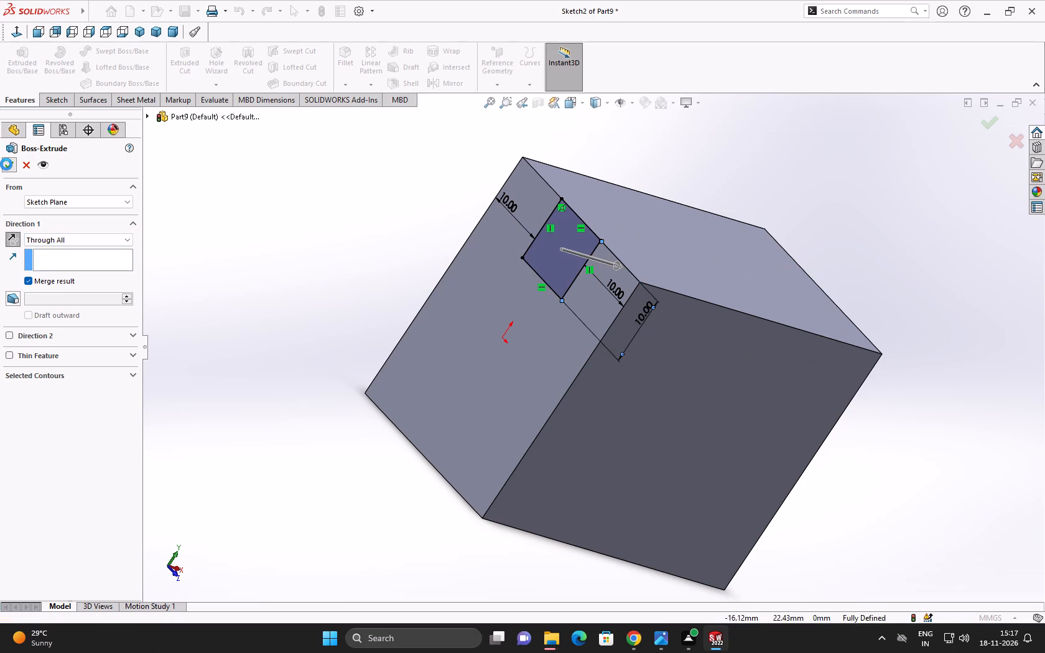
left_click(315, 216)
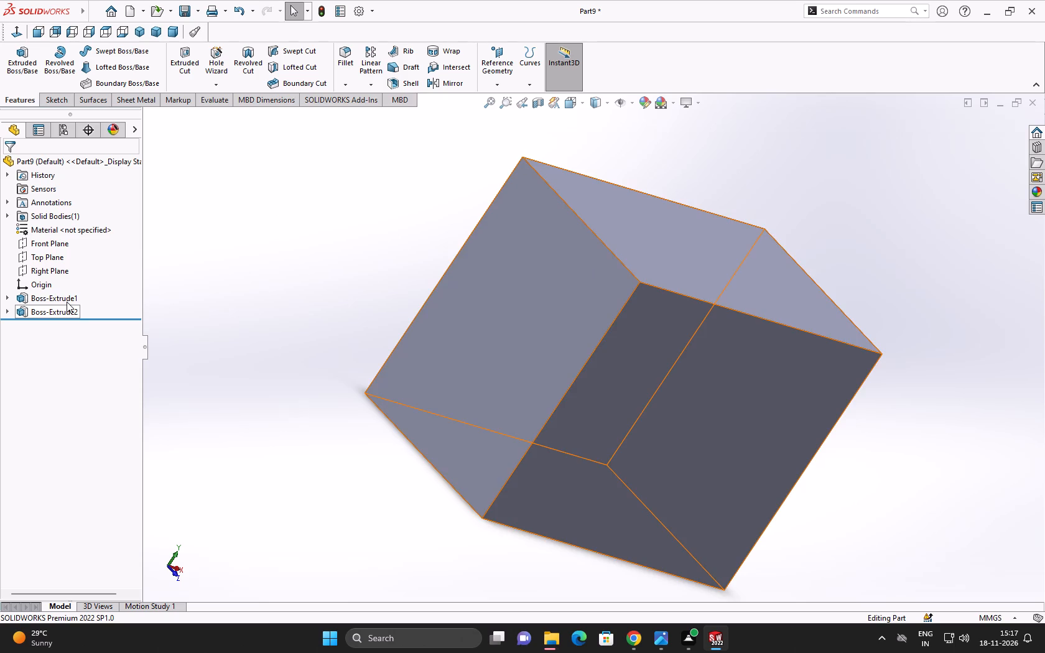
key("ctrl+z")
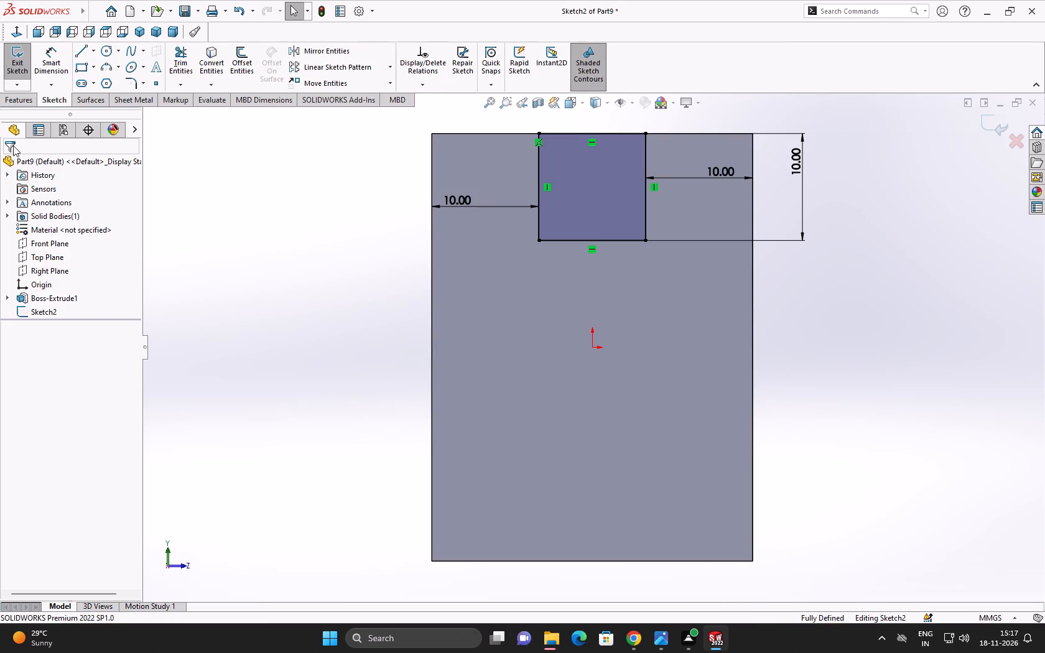
Cut-extrude the 10 mm square Through All along the block's length to form the top slot.
left_click(30, 102)
left_click(200, 70)
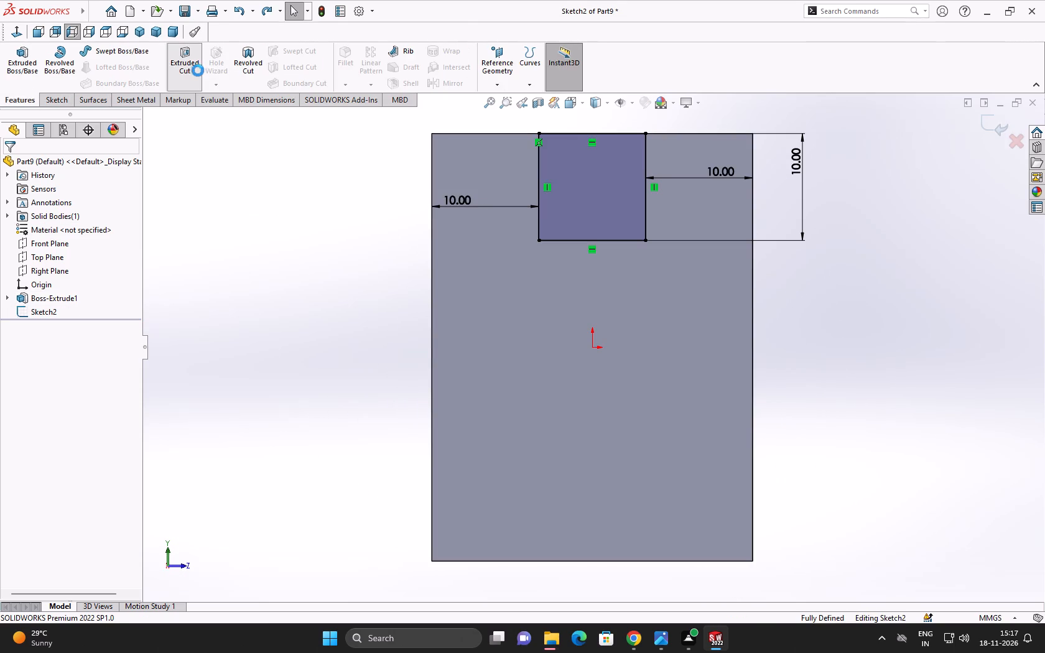
middle_click_drag(248, 226, 230, 268)
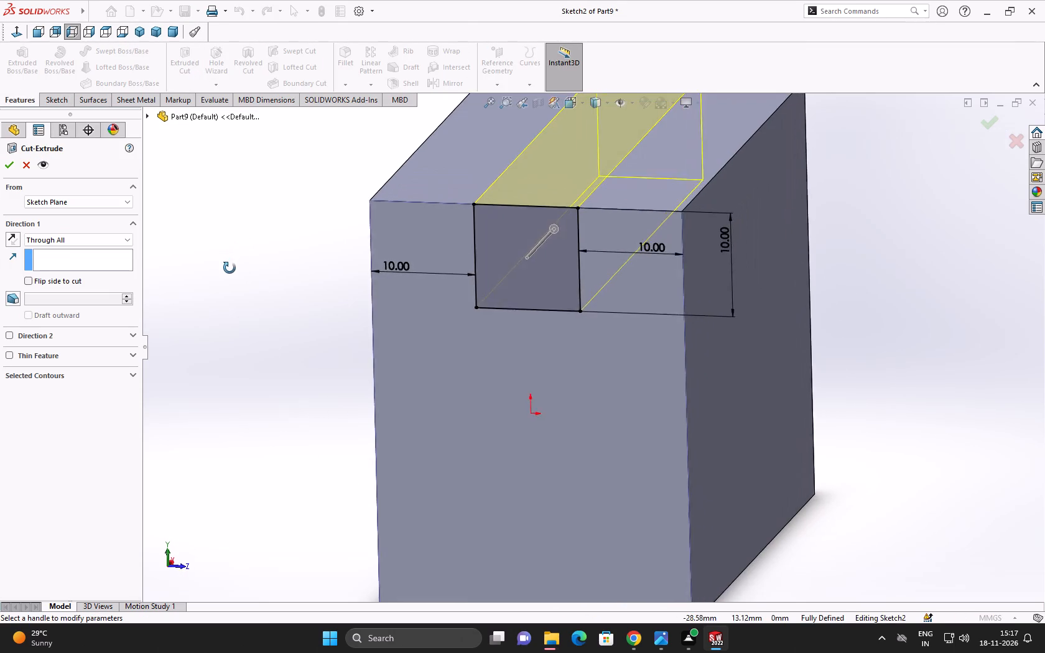
middle_click_drag(230, 268, 223, 282)
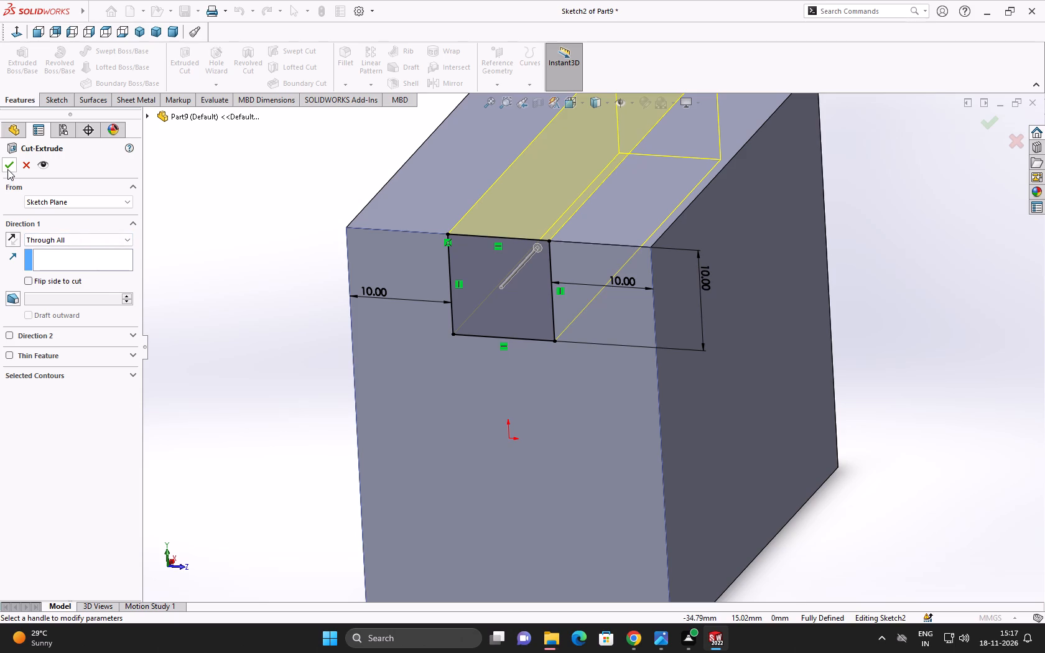
left_click(7, 169)
left_click(266, 211)
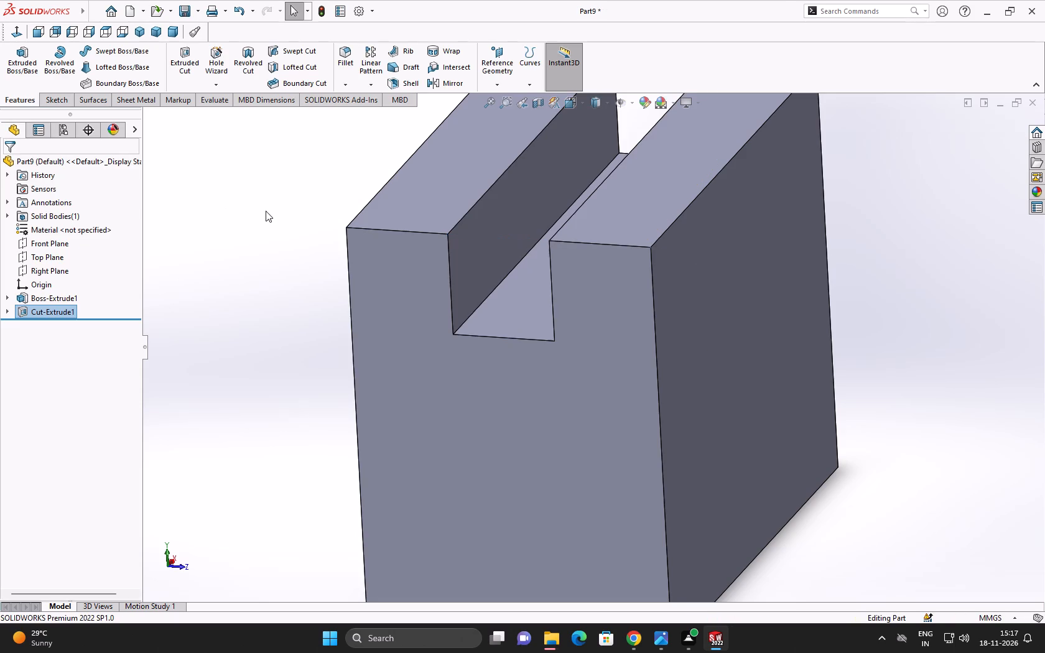
Edit the slot cut to a Blind end condition with a depth of 30 mm.
middle_click_drag(287, 317, 251, 269)
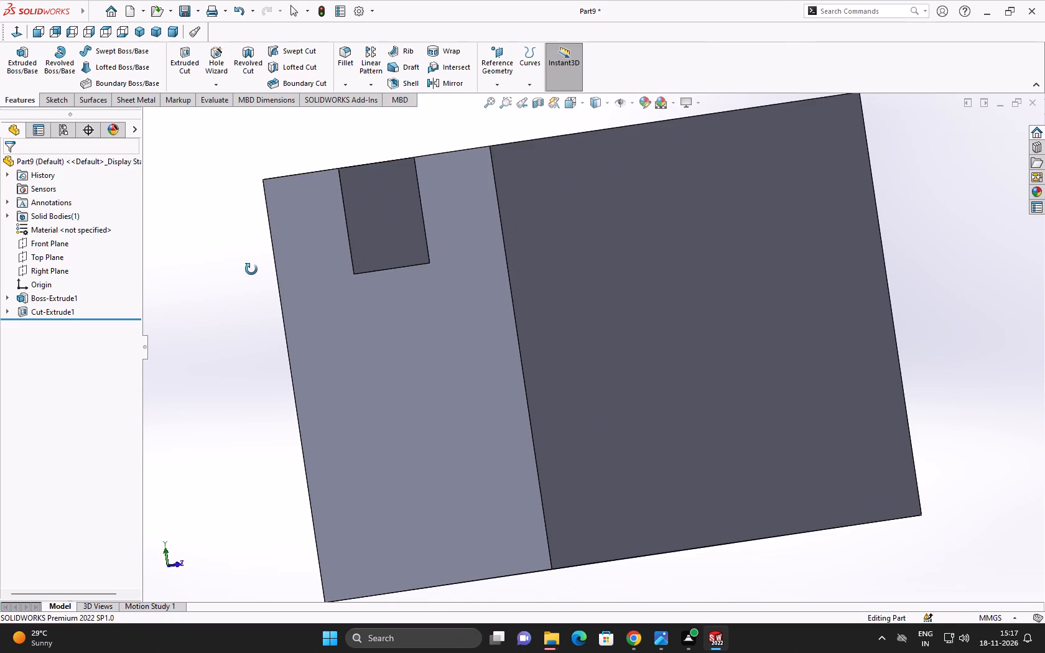
middle_click_drag(251, 269, 261, 280)
scroll(251, 269, "up", 1)
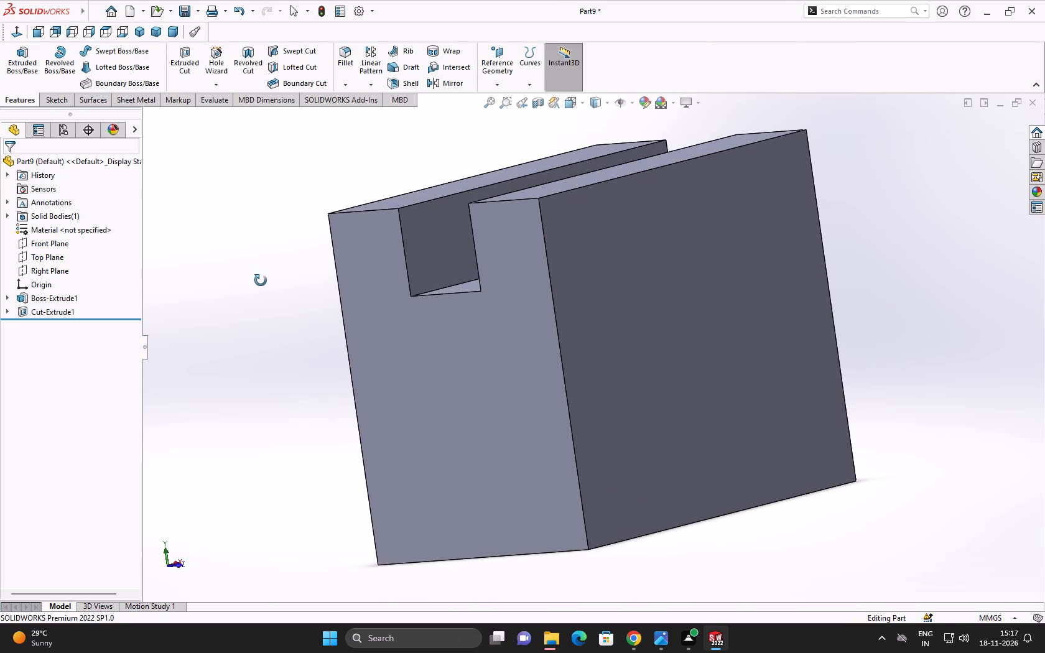
middle_click_drag(261, 280, 262, 280)
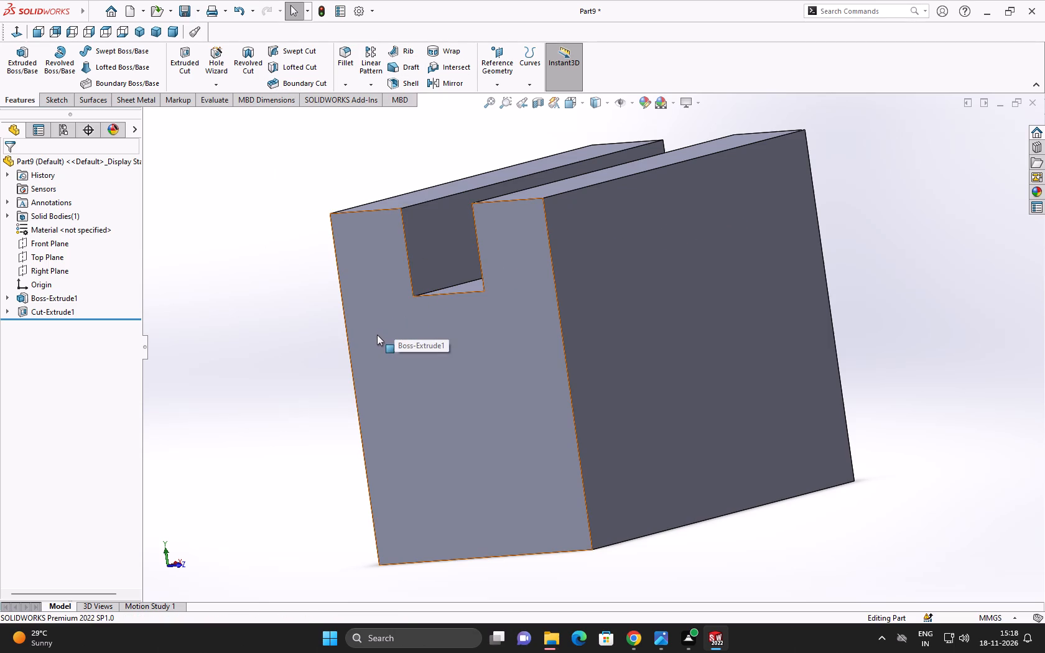
middle_click_drag(377, 335, 325, 440)
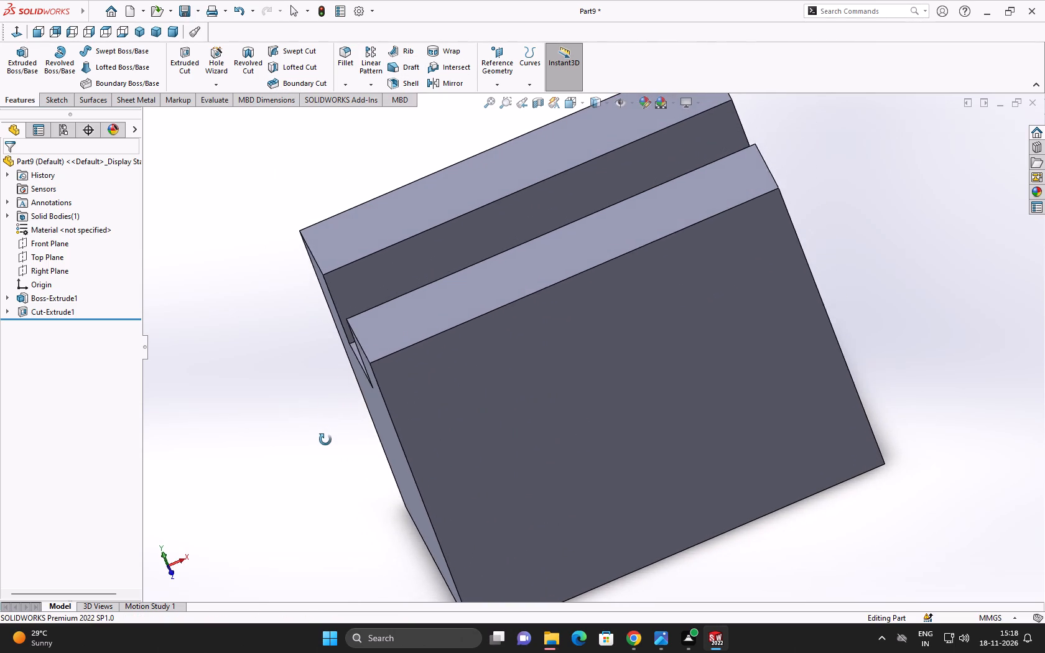
middle_click_drag(325, 440, 320, 547)
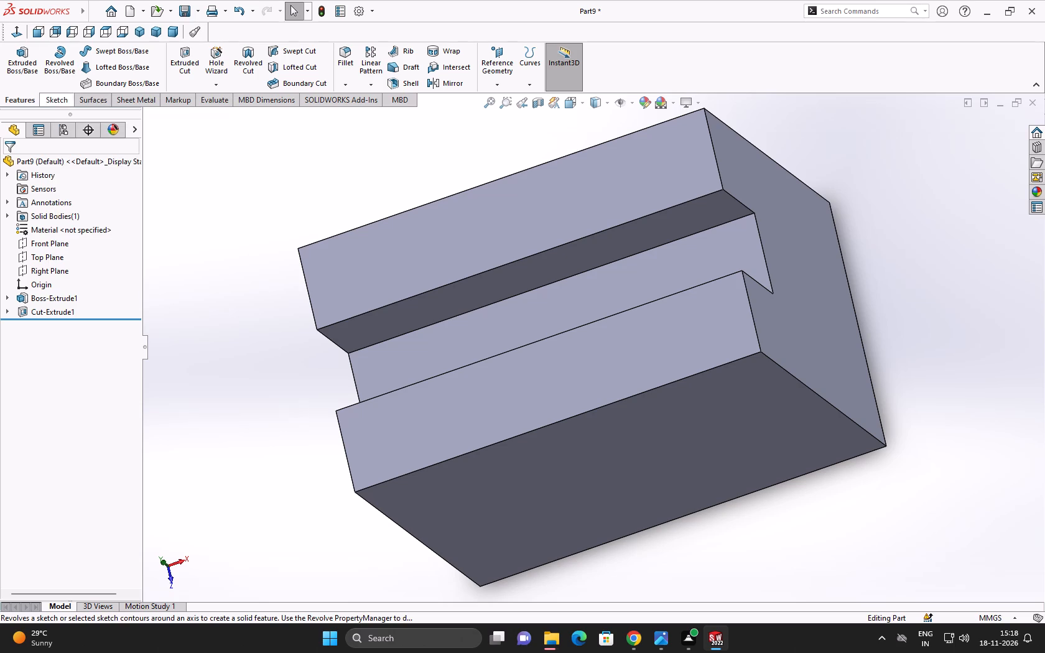
left_click(62, 313)
left_click(71, 277)
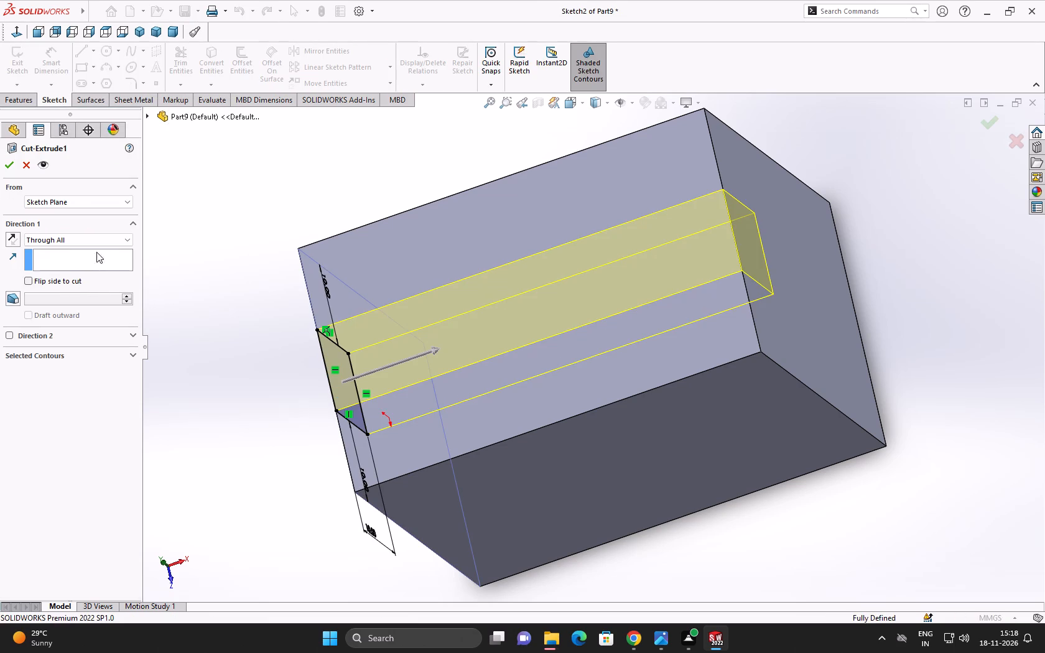
left_click(101, 242)
left_click(95, 252)
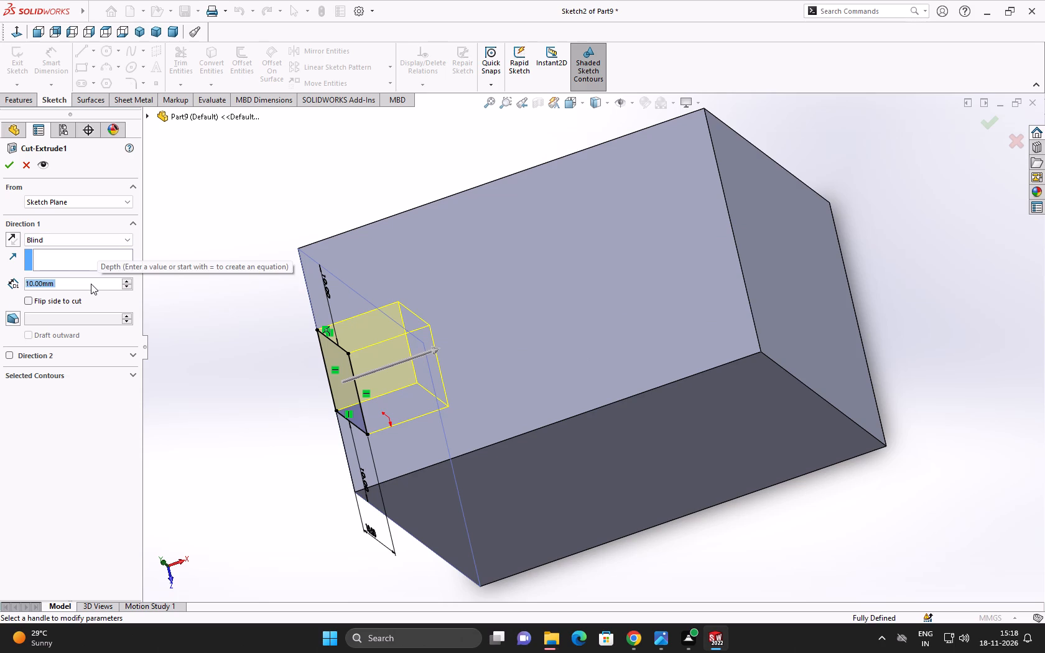
double_click(127, 279)
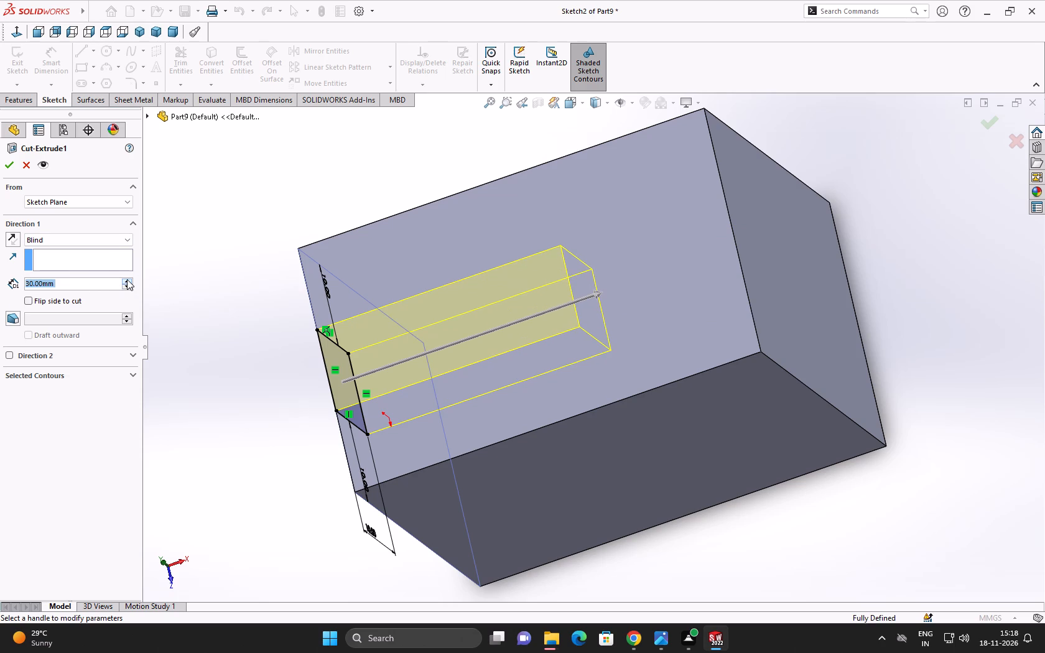
left_click(11, 165)
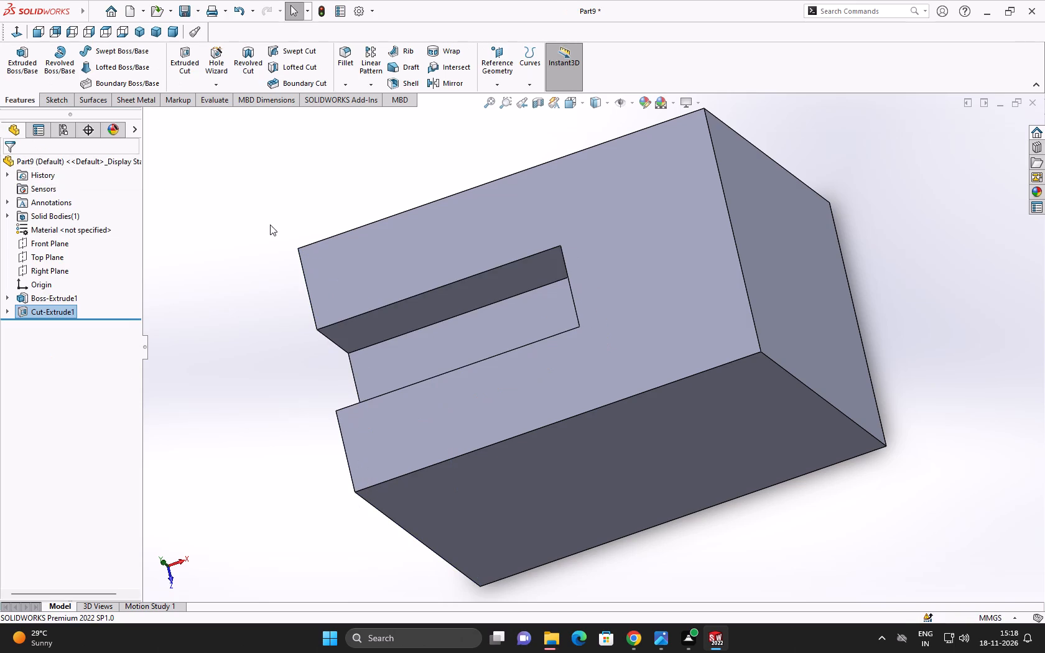
left_click(270, 225)
Start a new sketch on the block's 50 × 30 mm top face.
left_click(689, 338)
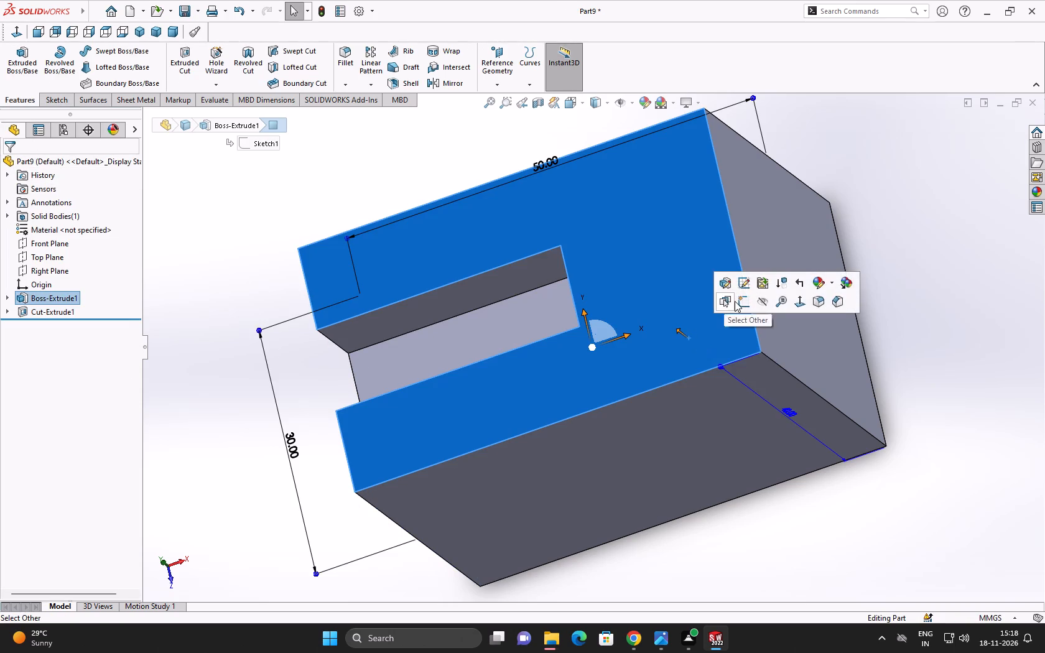
left_click(749, 308)
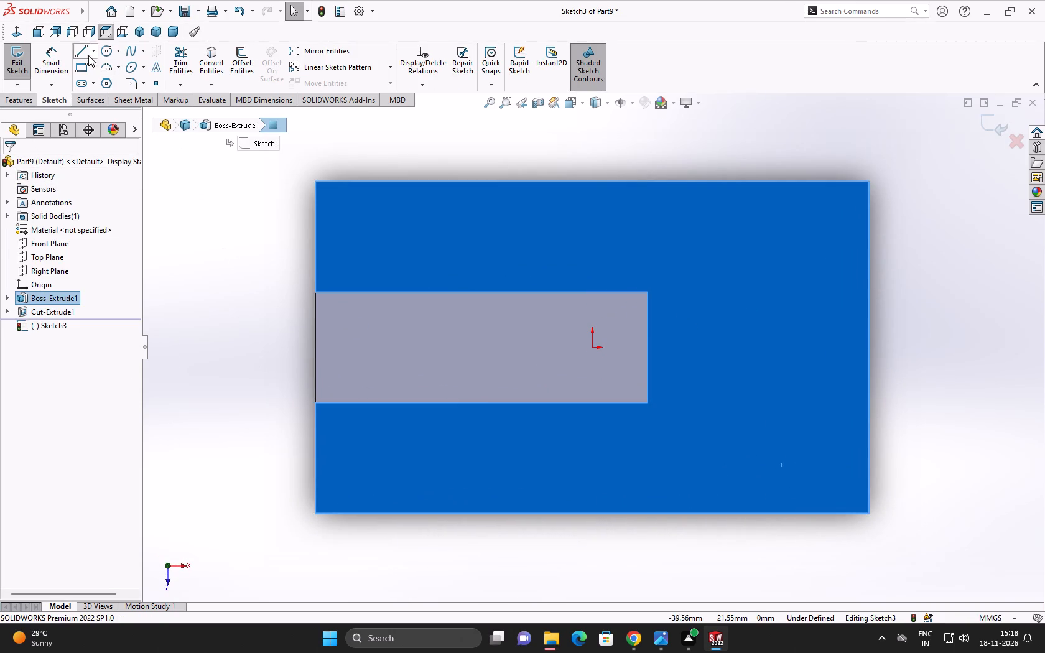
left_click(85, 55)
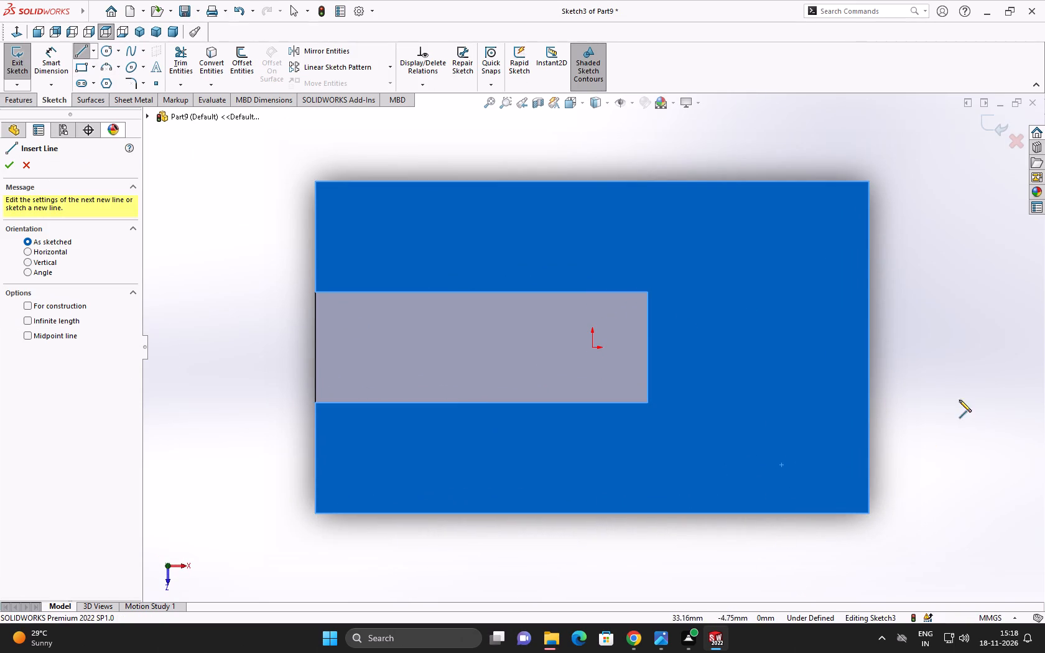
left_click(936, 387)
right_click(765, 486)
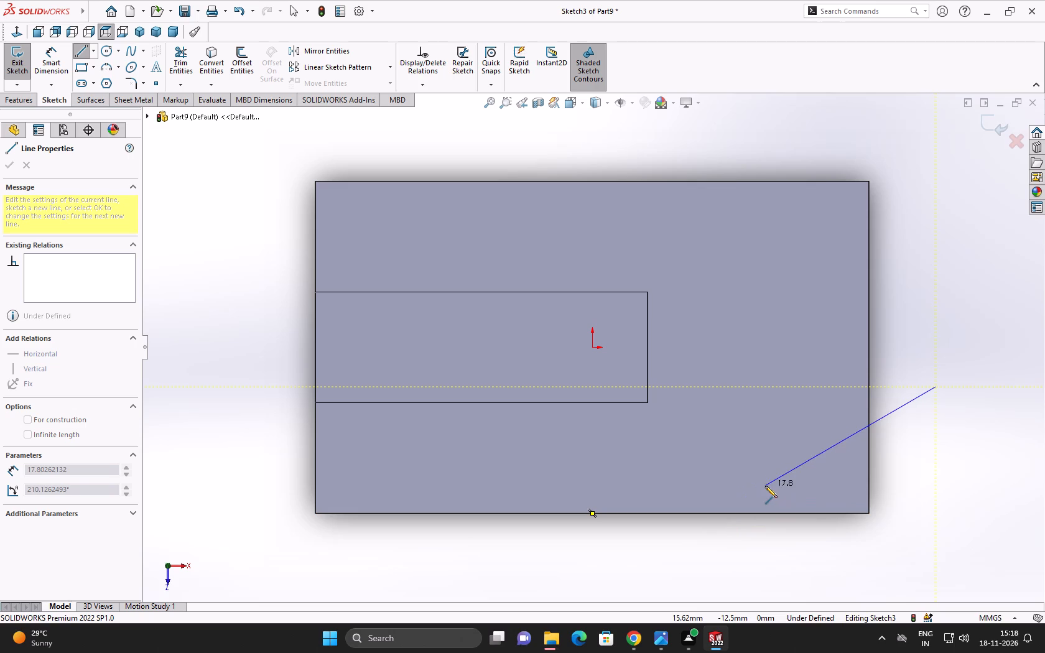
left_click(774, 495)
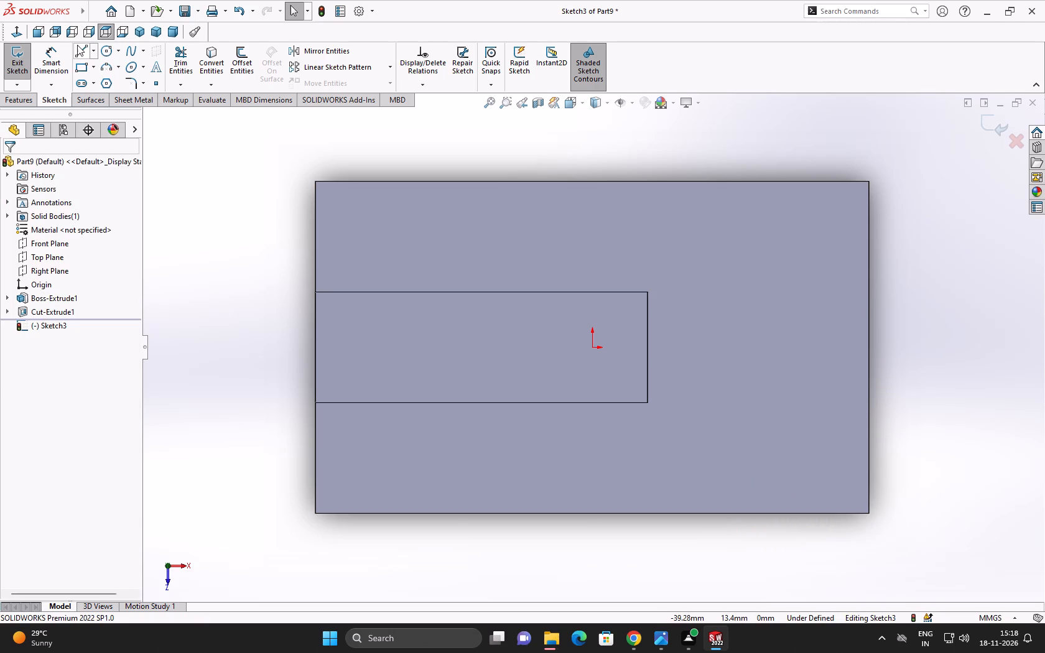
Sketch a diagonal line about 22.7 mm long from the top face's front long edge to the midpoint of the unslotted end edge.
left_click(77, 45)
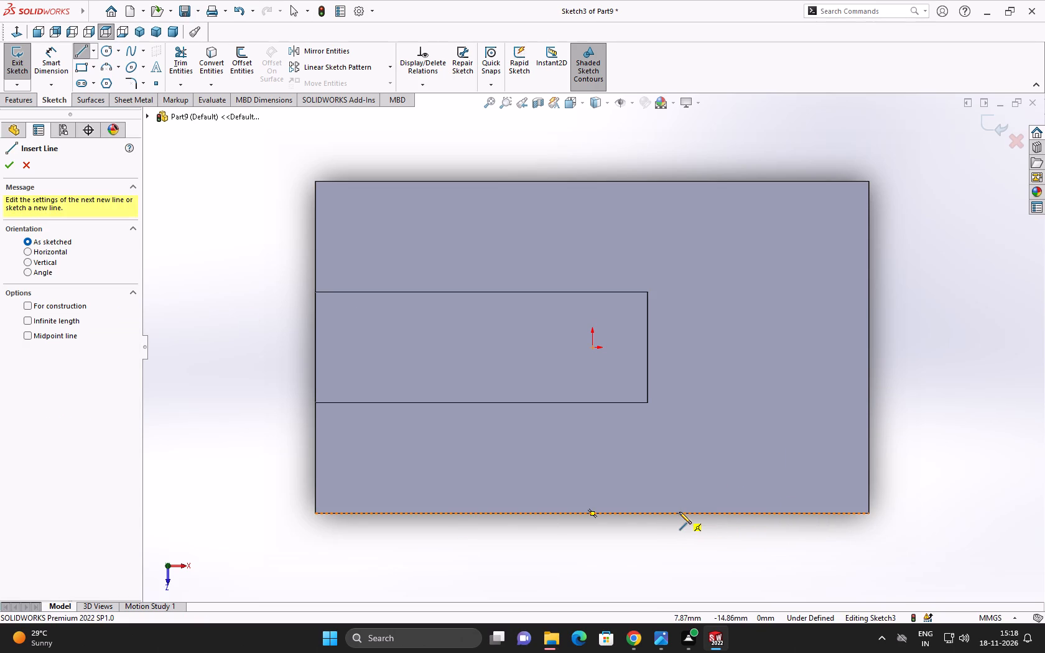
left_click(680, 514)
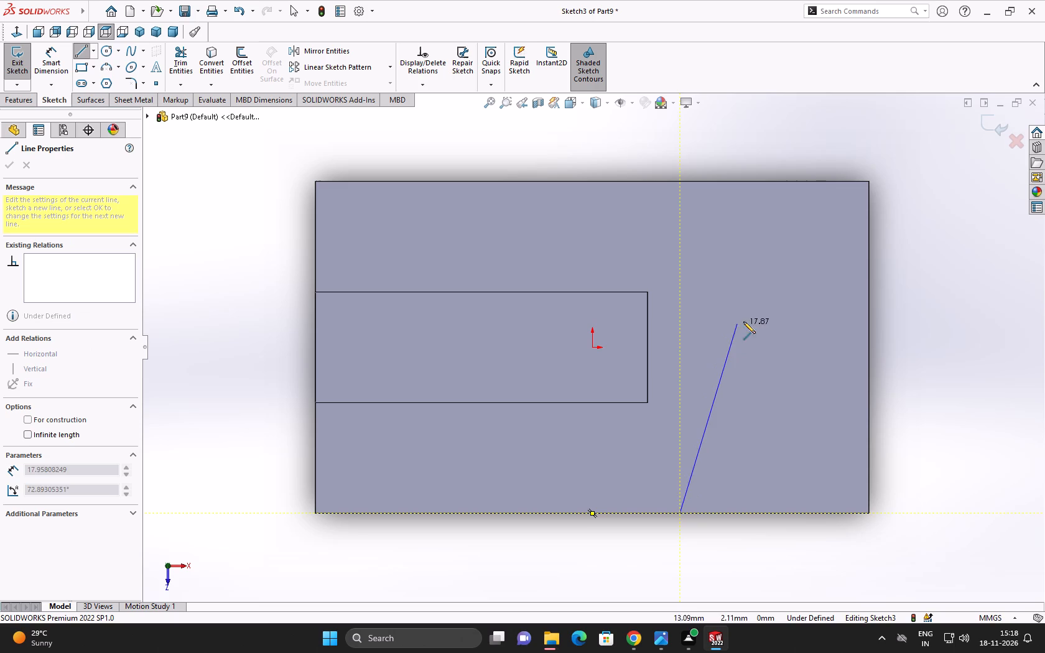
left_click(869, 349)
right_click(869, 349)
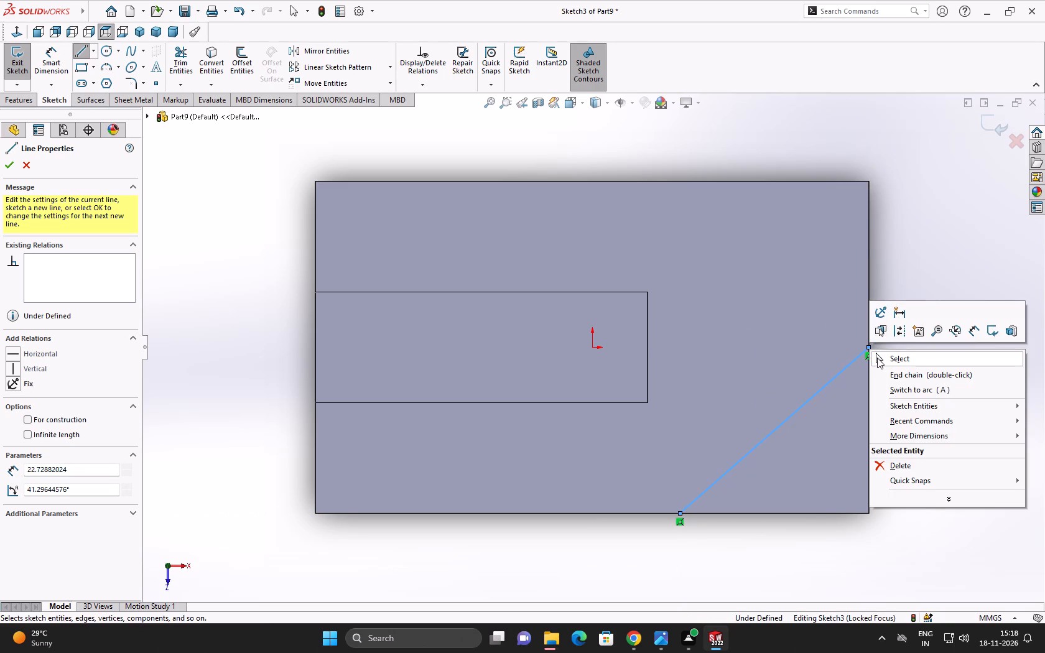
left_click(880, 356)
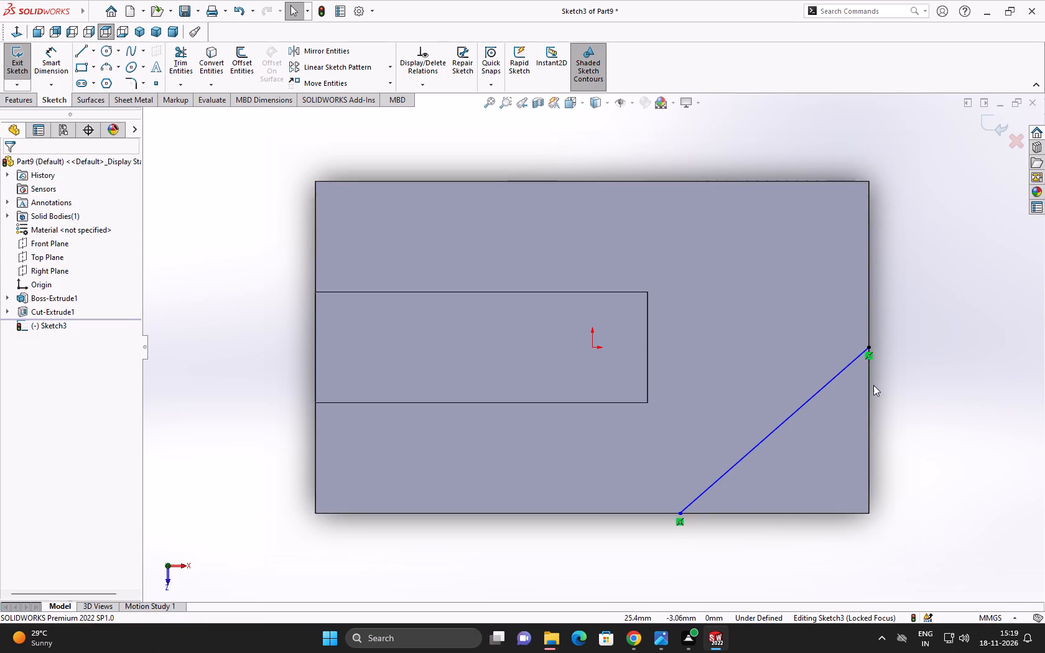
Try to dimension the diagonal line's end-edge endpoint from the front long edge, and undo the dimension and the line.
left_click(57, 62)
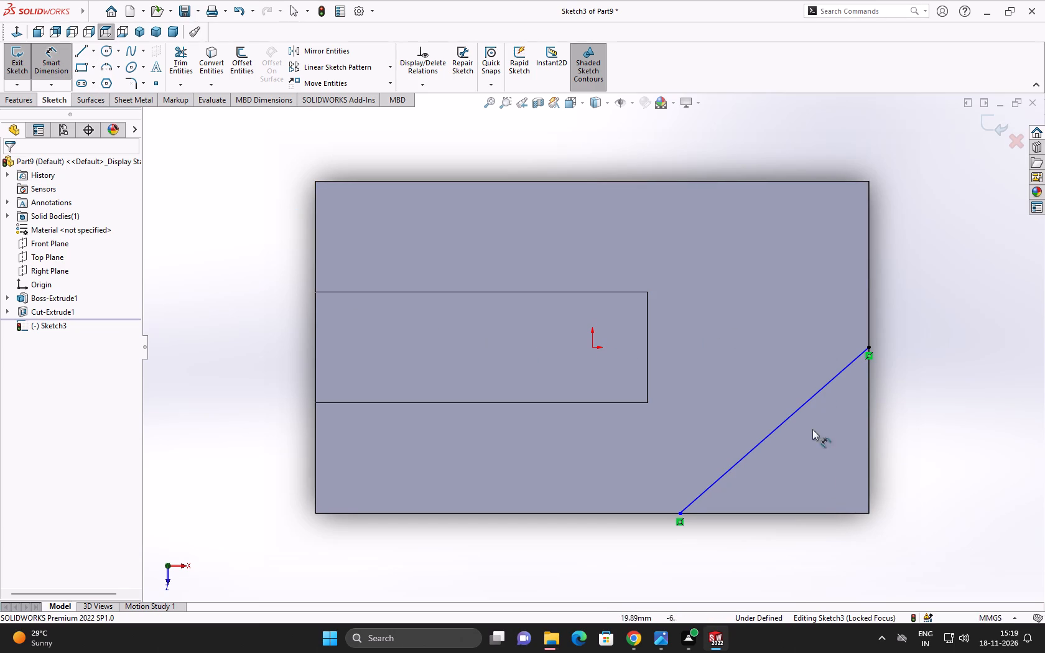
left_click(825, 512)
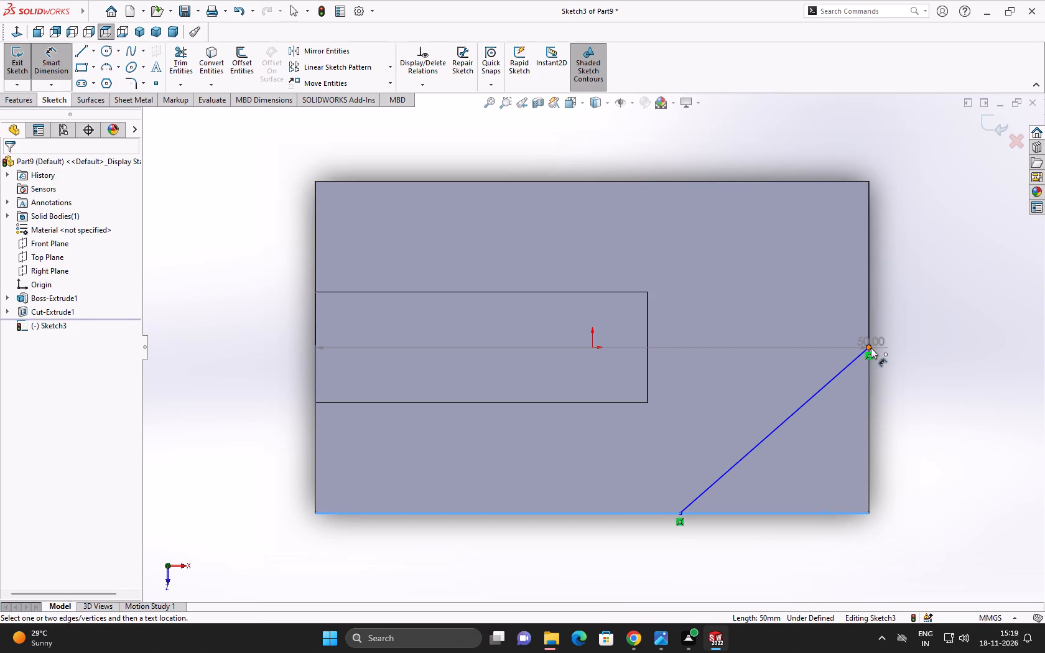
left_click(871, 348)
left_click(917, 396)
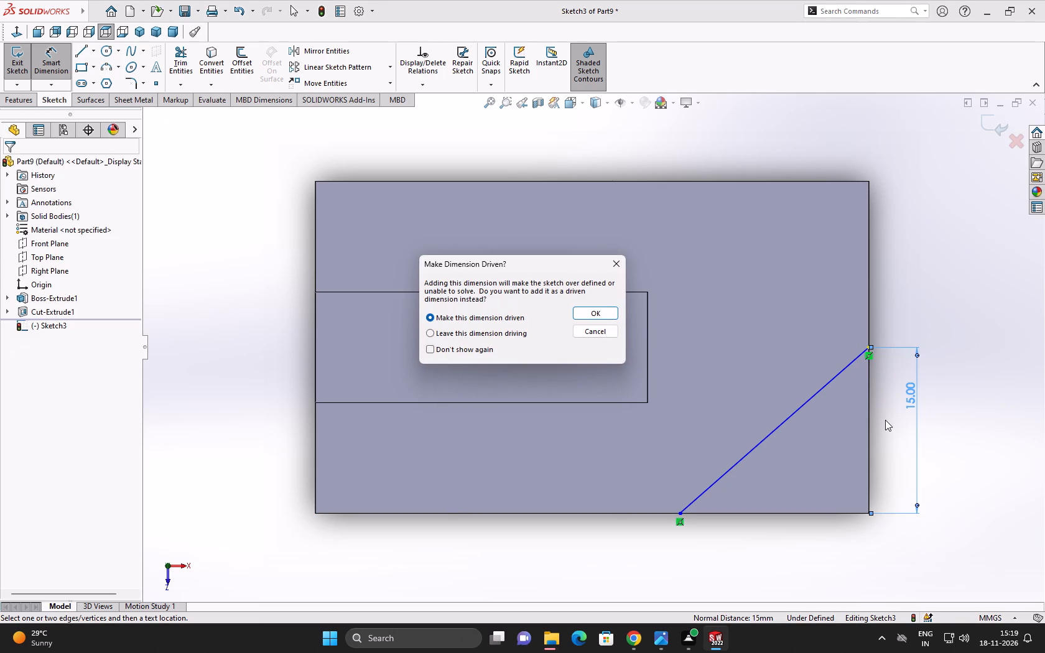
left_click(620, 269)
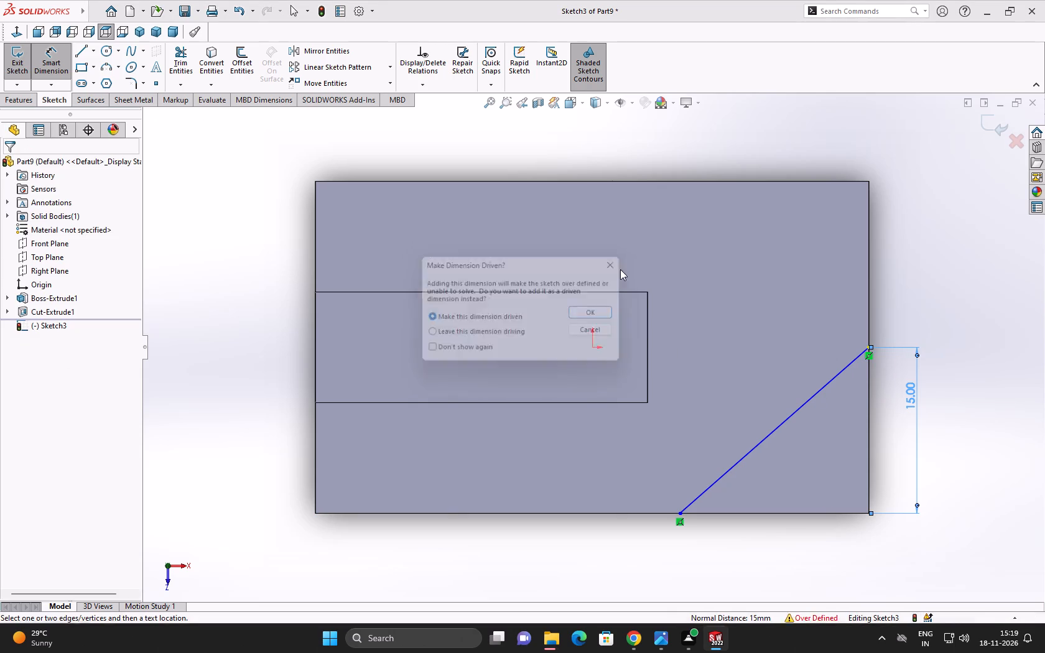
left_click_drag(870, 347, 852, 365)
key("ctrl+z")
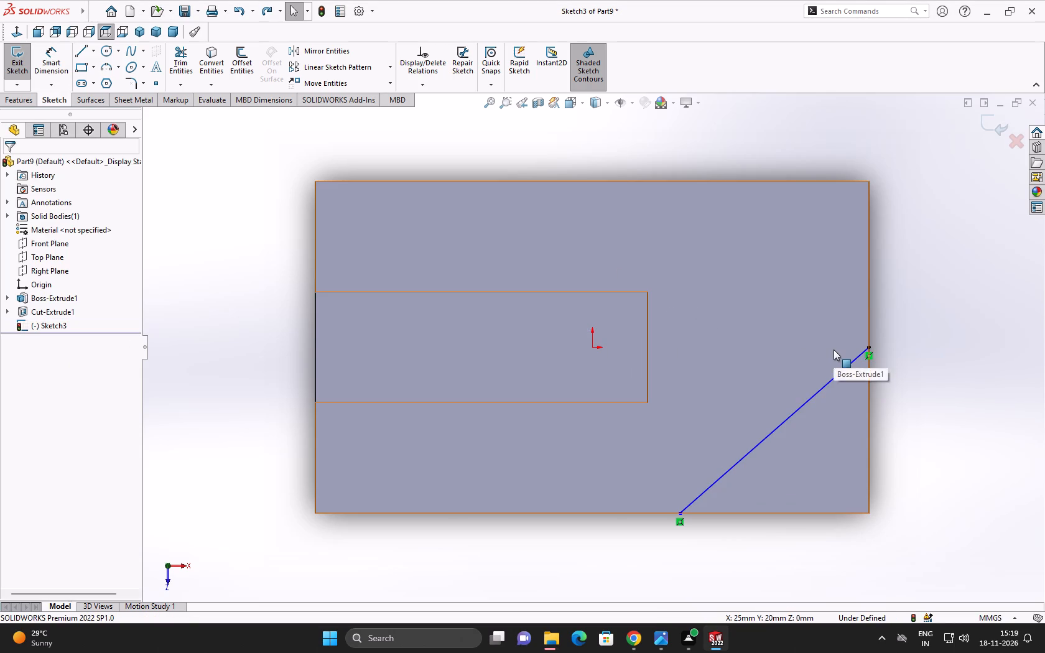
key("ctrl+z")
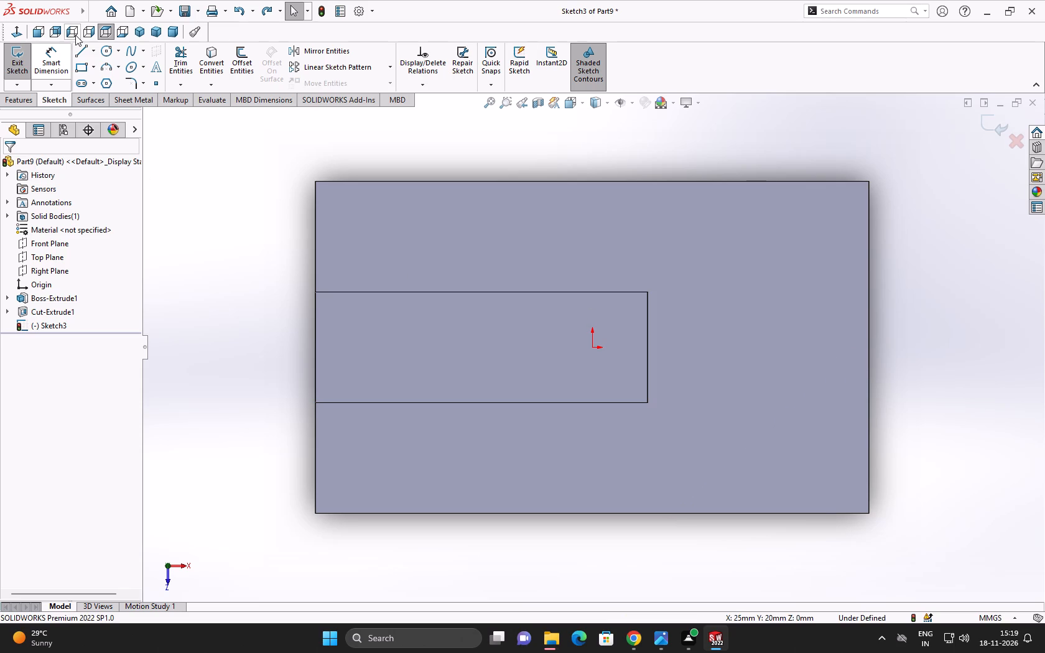
Sketch a 45° line about 34 mm long from the top face's unslotted end edge to just short of the front long edge.
left_click(80, 46)
left_click(870, 241)
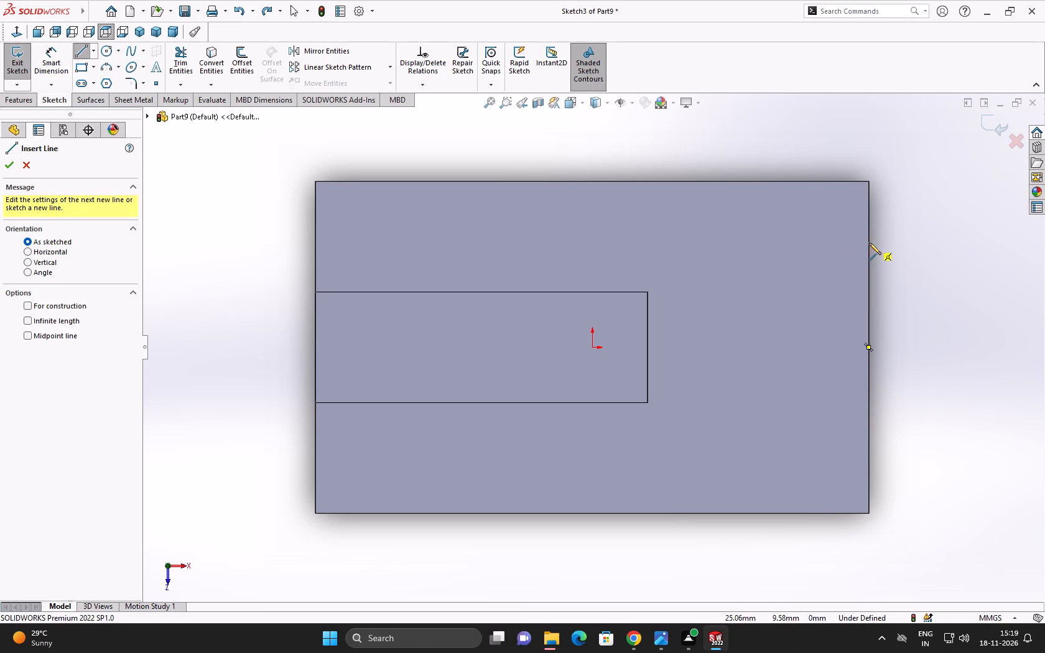
left_click(603, 511)
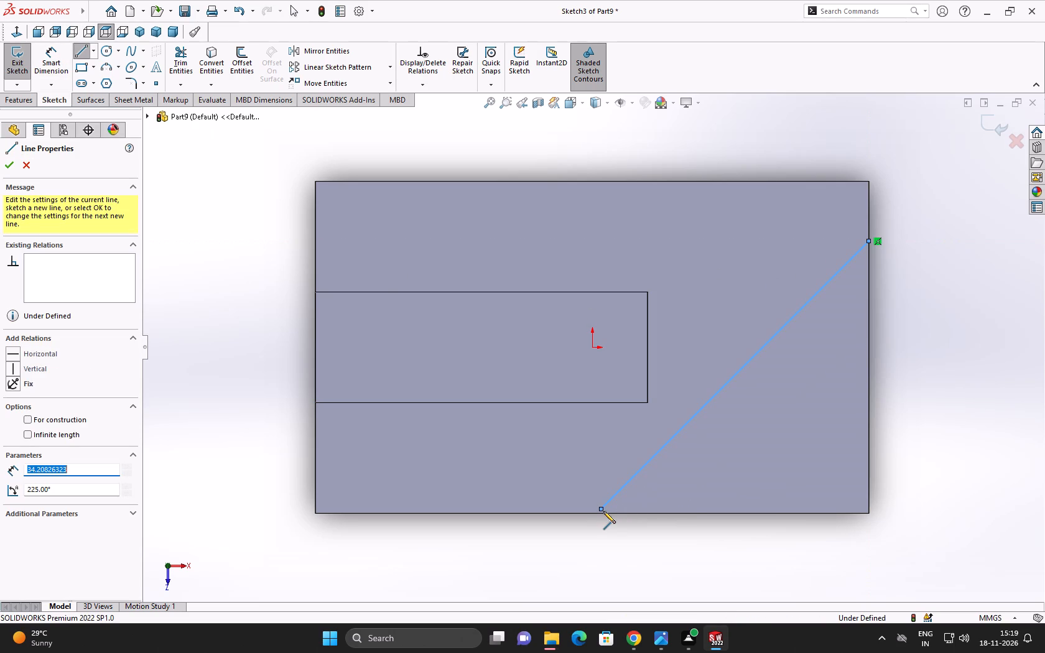
right_click(638, 490)
left_click(652, 496)
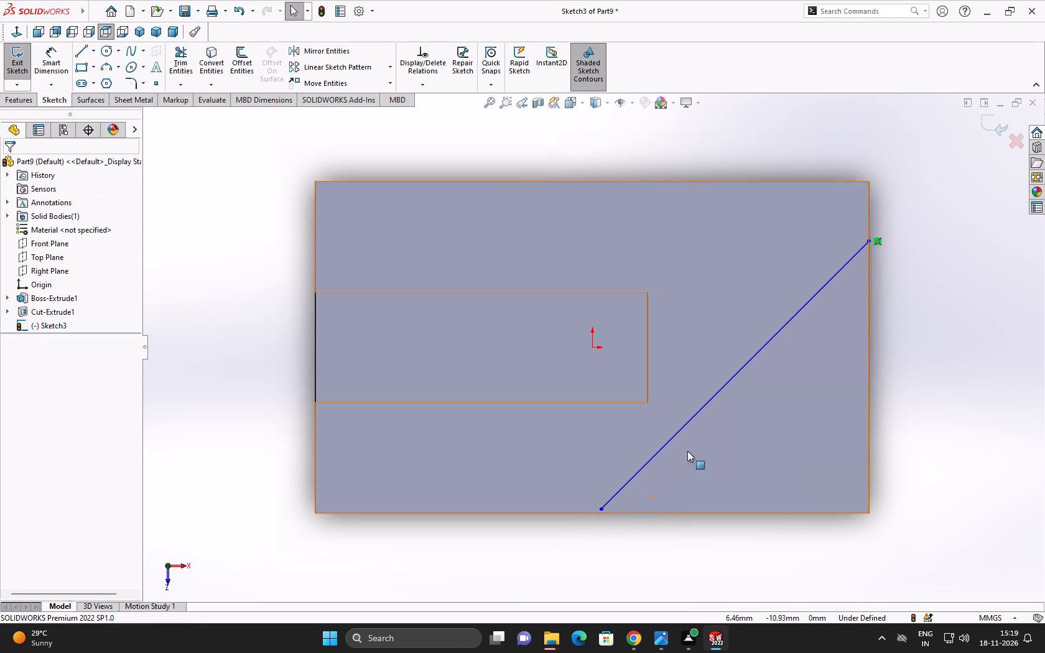
Dimension the diagonal line's endpoint on the end edge 20 mm from the front long edge.
left_click(49, 59)
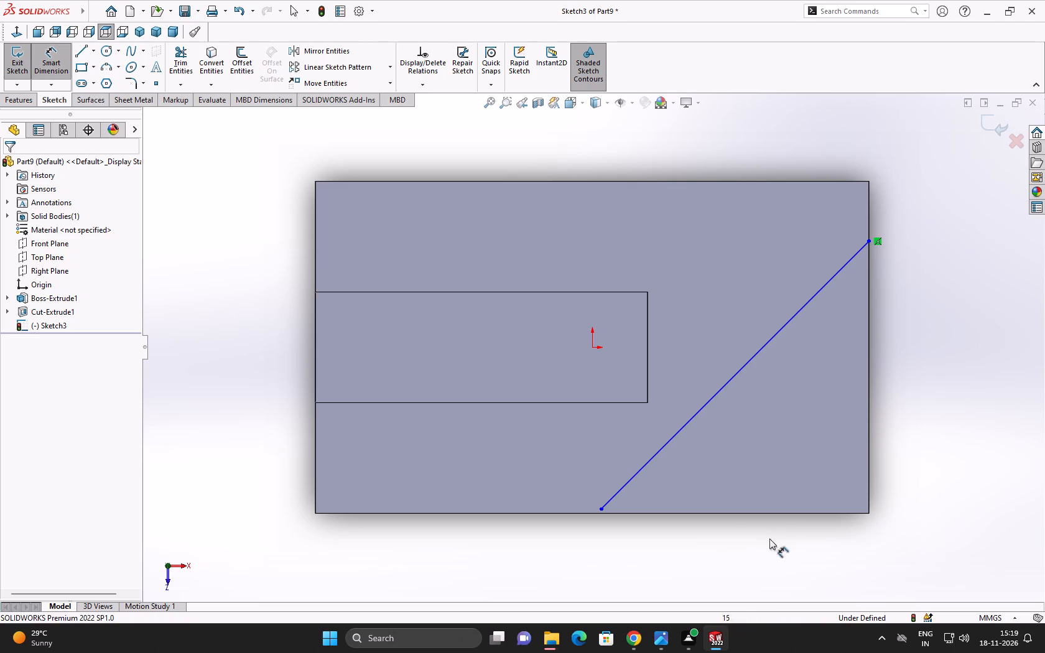
left_click(776, 512)
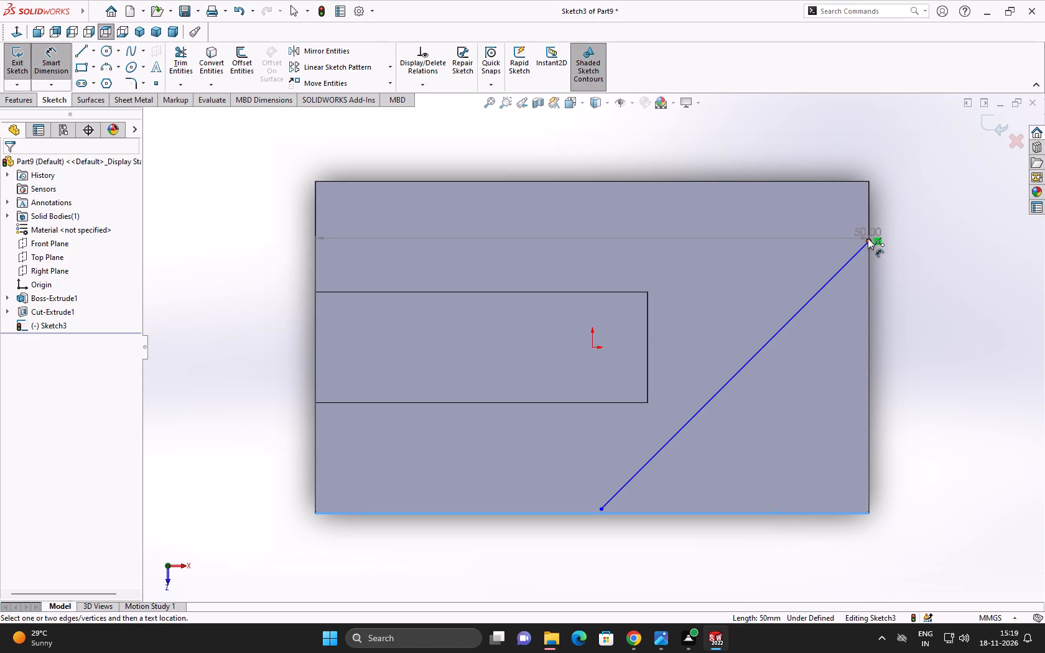
left_click(870, 241)
left_click(942, 297)
type("20")
left_click(894, 277)
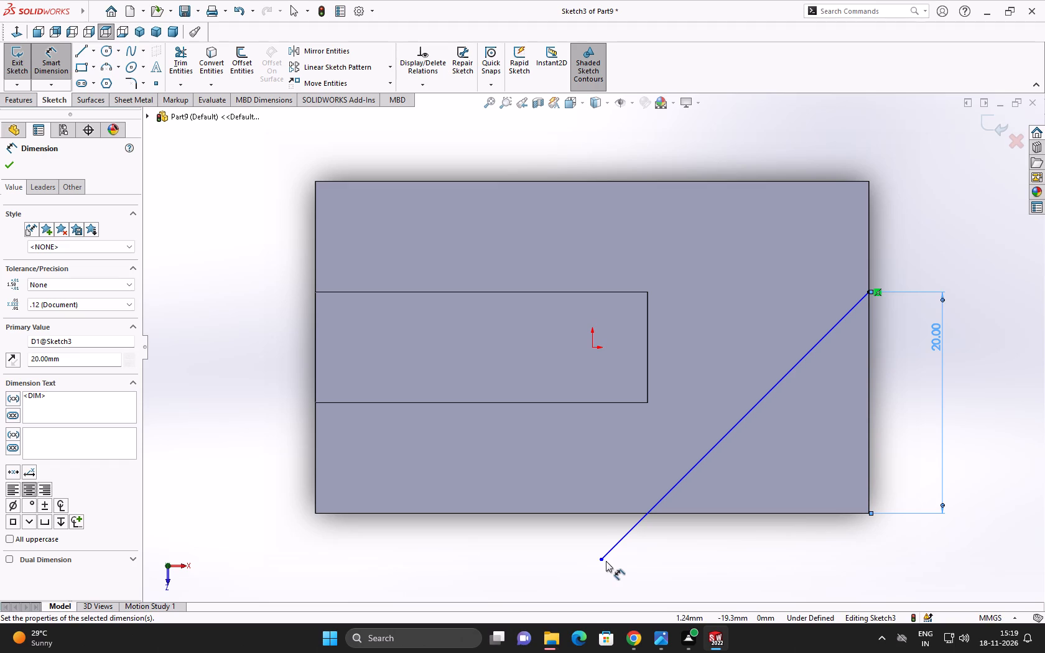
Dimension the diagonal line's free endpoint 20 mm from the top face's unslotted end edge.
left_click(600, 558)
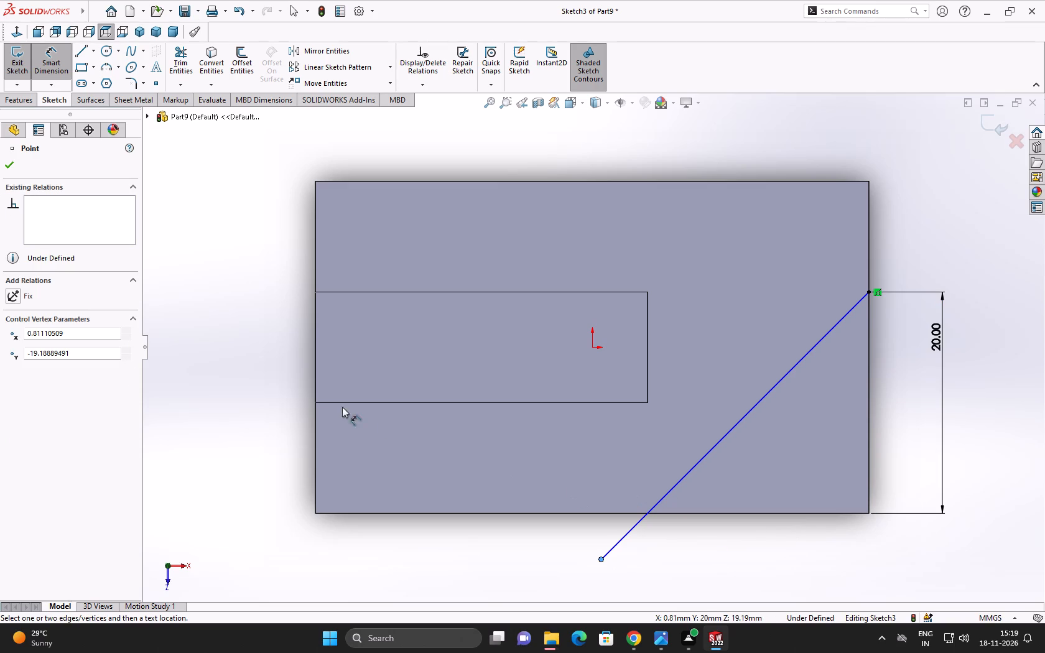
key("Escape")
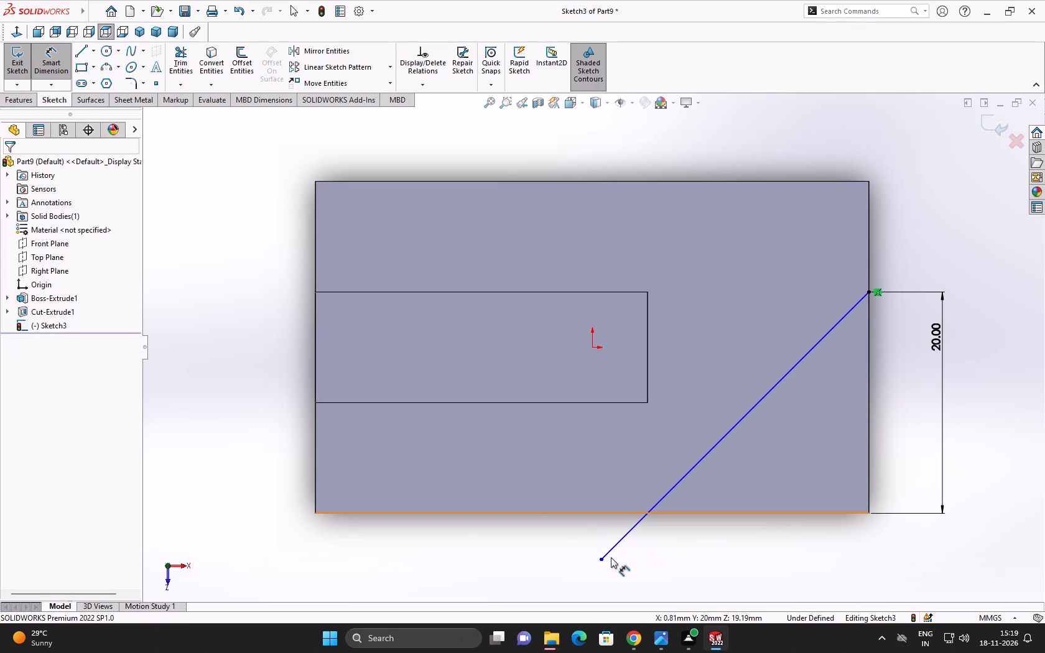
left_click(604, 558)
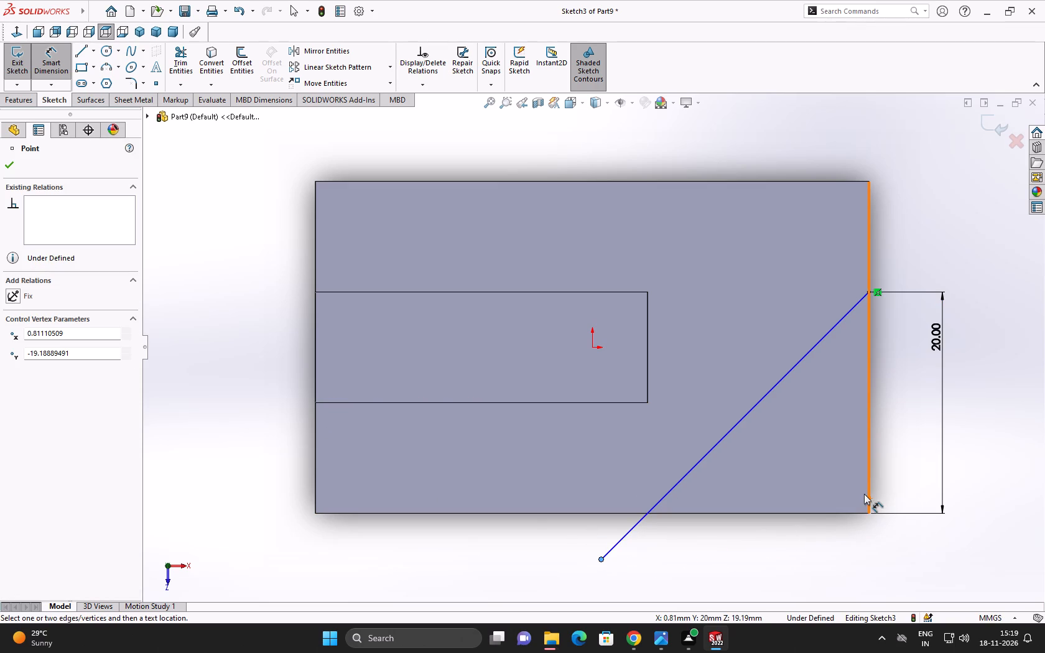
left_click(868, 489)
left_click(660, 575)
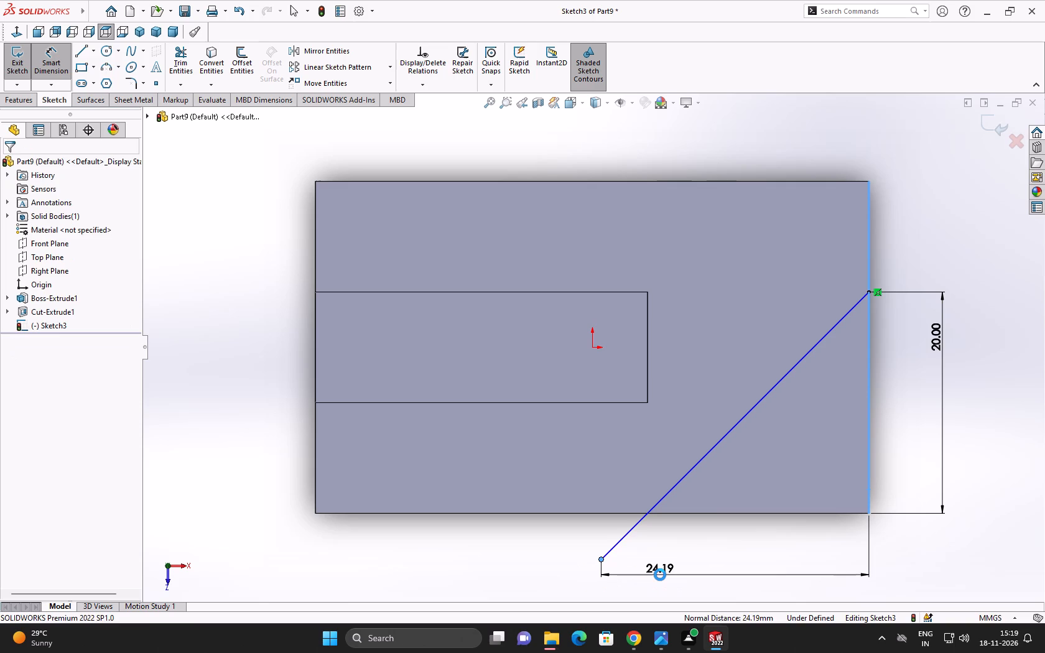
type("20")
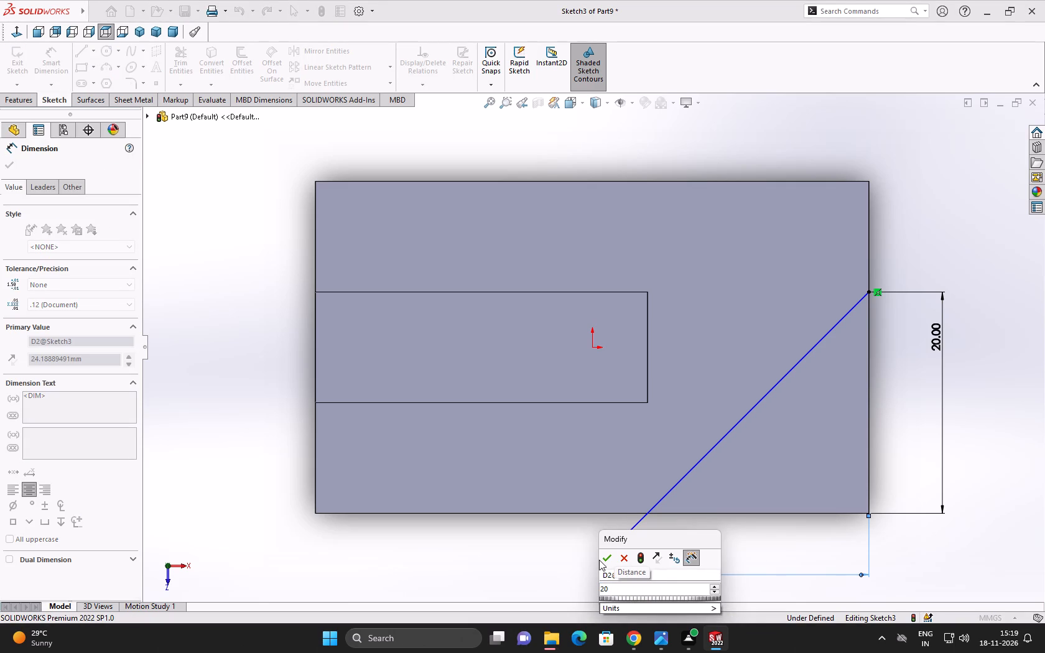
left_click(606, 562)
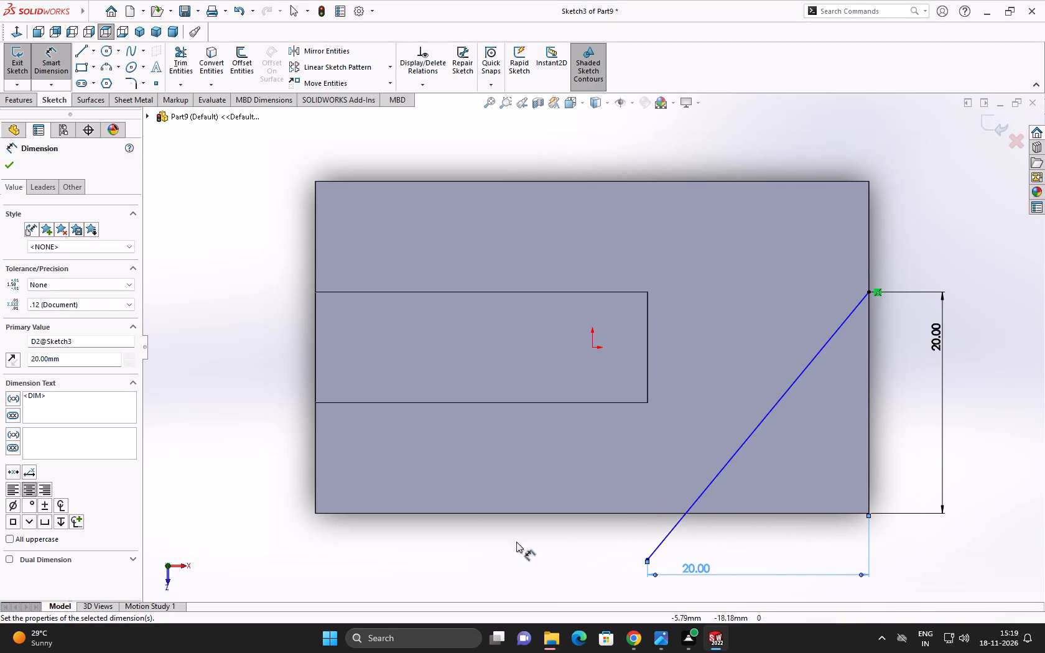
left_click(42, 59)
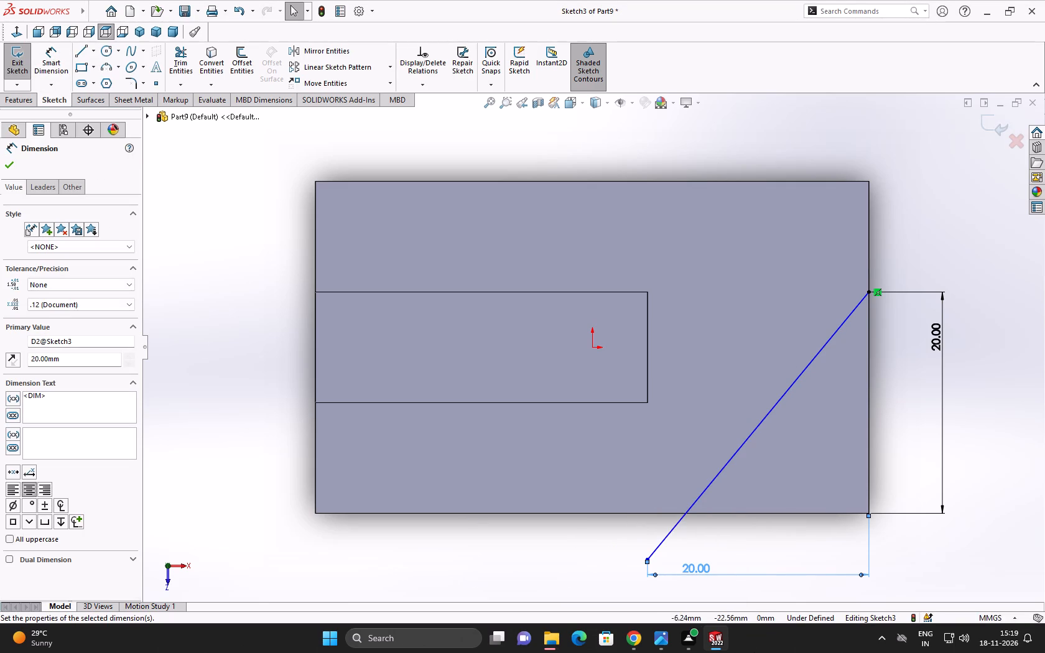
Add a coincident relation between the diagonal line's free endpoint and the top face's front long edge.
left_click(648, 559, "ctrl")
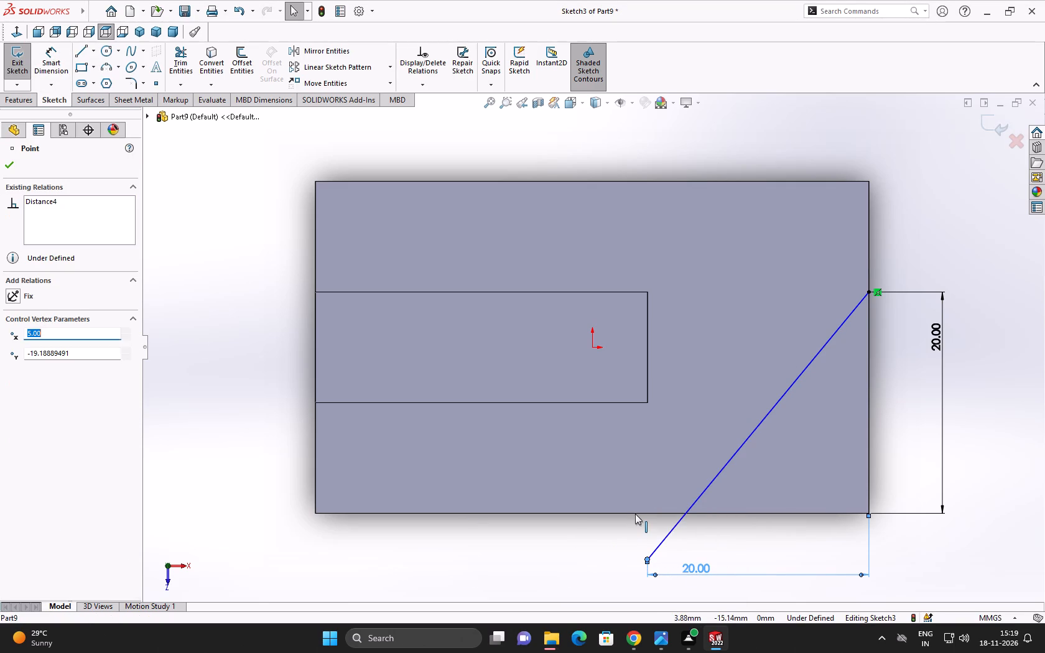
left_click(635, 514, "ctrl")
key("Escape")
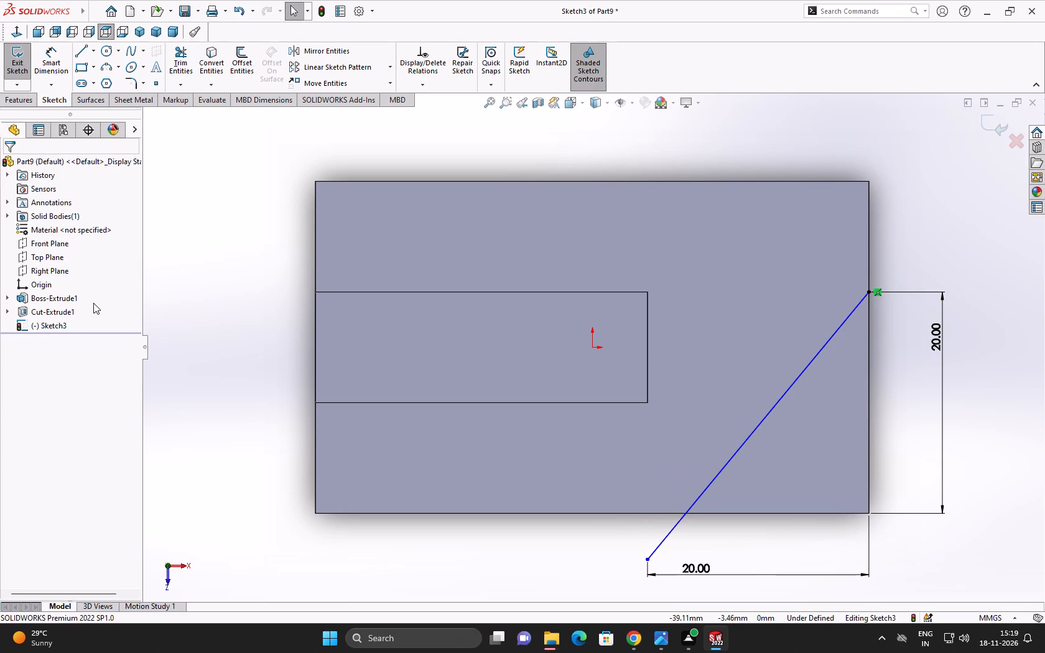
key("Escape")
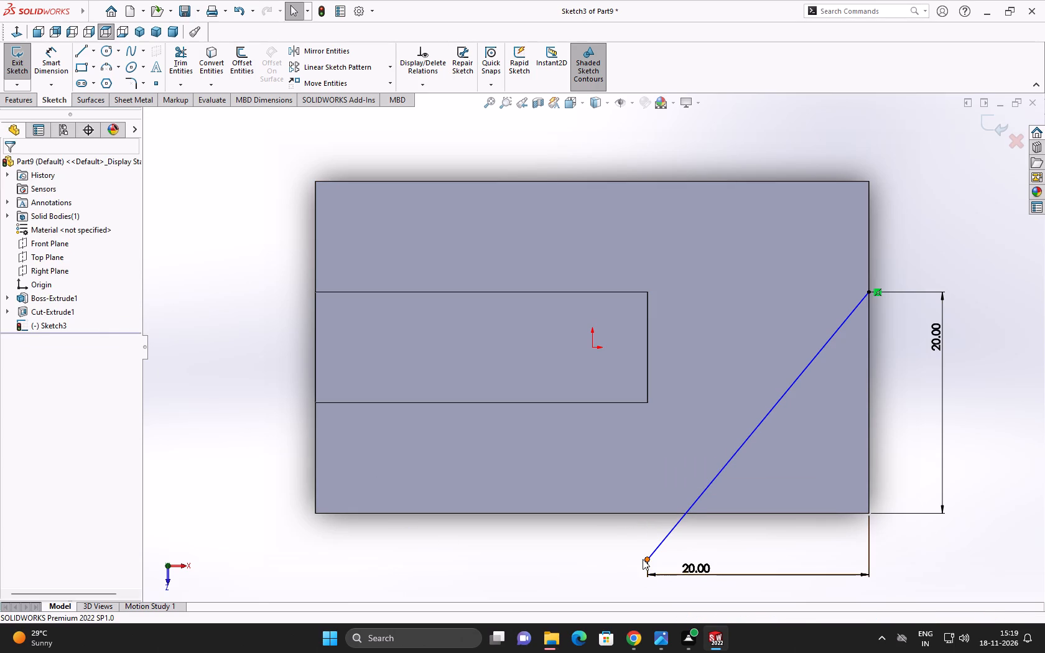
left_click(649, 560, "ctrl")
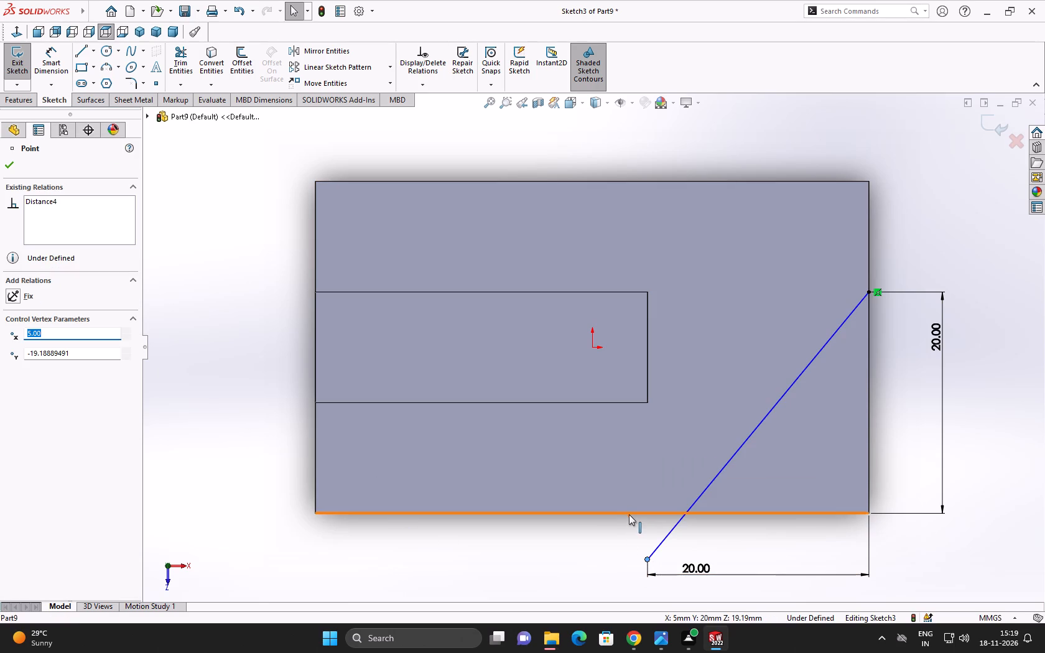
left_click(629, 514, "ctrl")
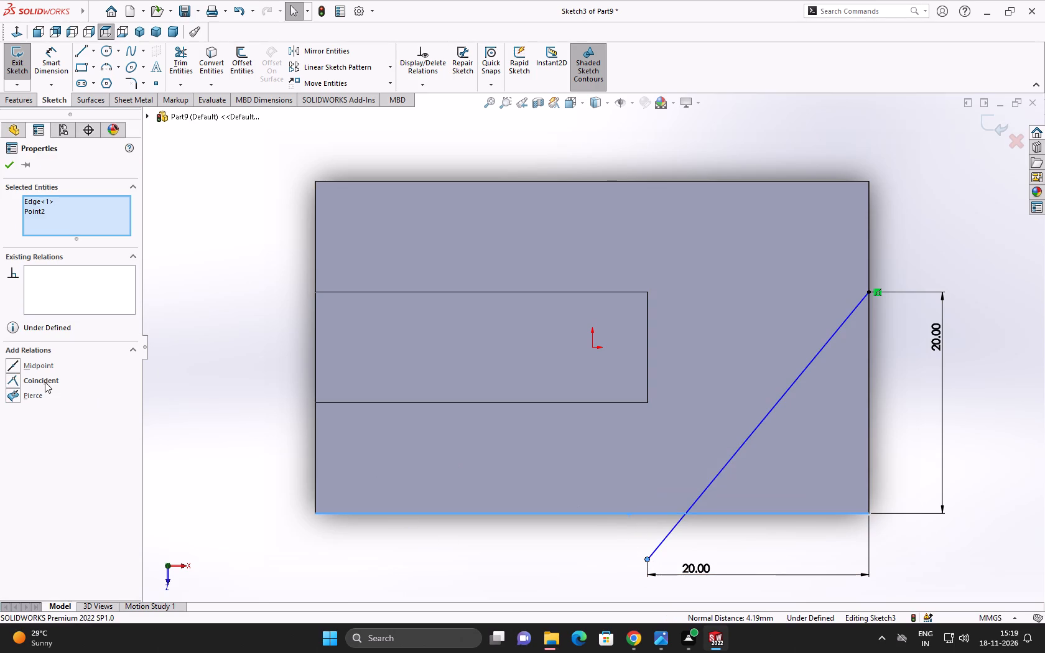
left_click(42, 380)
left_click(253, 400)
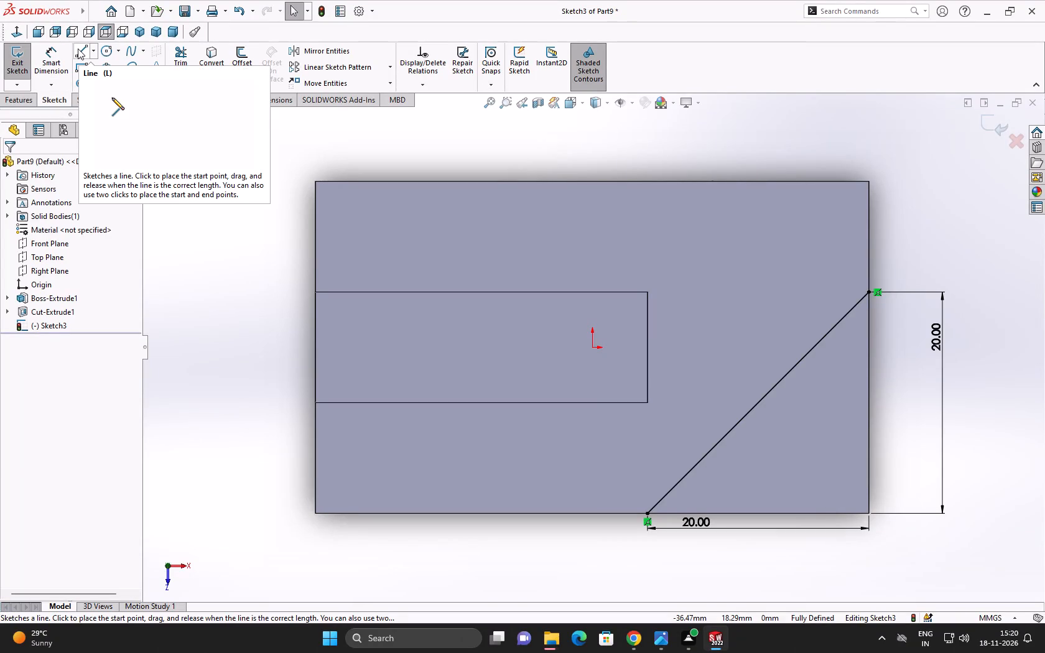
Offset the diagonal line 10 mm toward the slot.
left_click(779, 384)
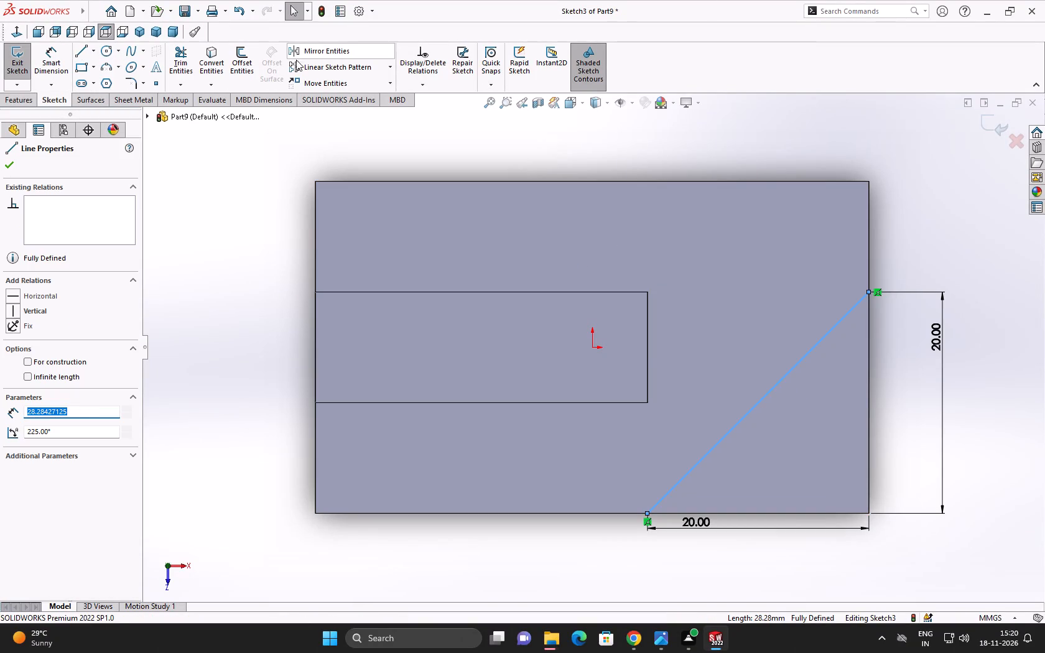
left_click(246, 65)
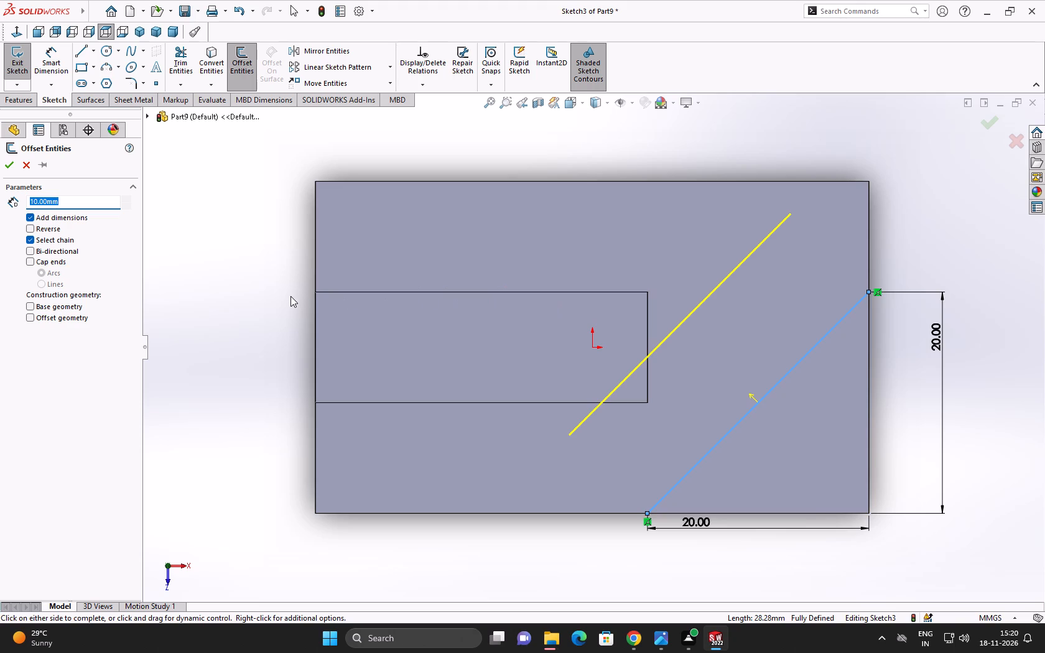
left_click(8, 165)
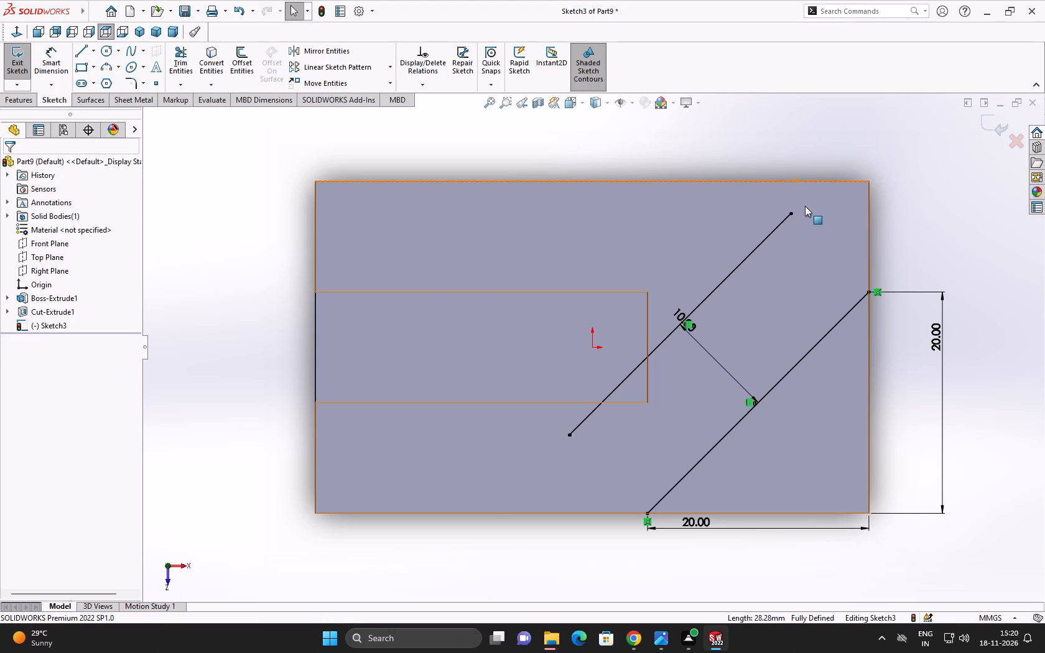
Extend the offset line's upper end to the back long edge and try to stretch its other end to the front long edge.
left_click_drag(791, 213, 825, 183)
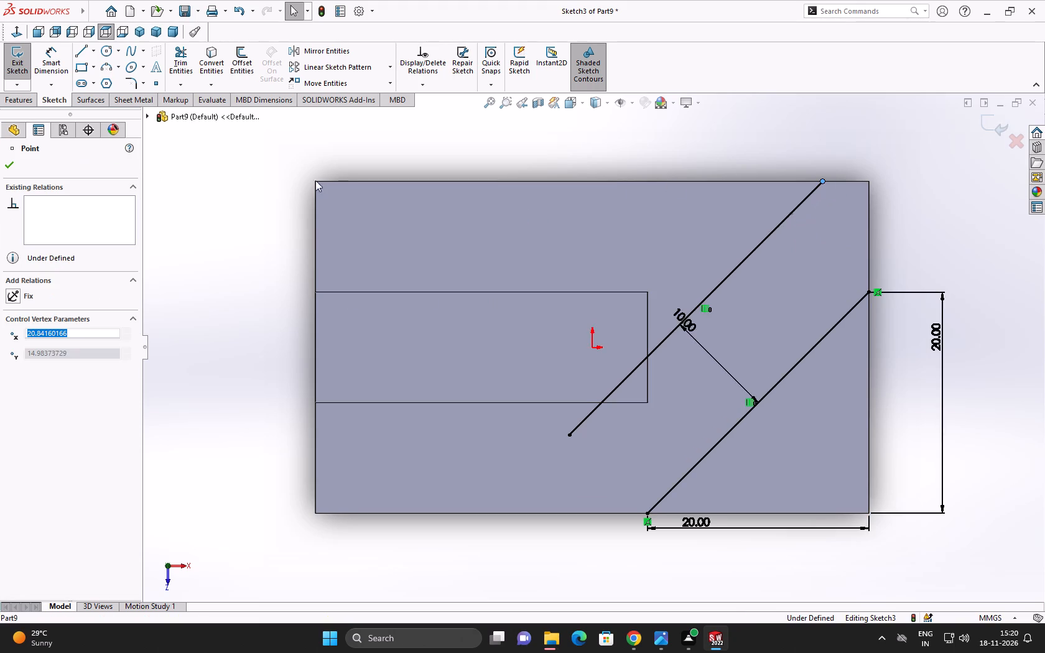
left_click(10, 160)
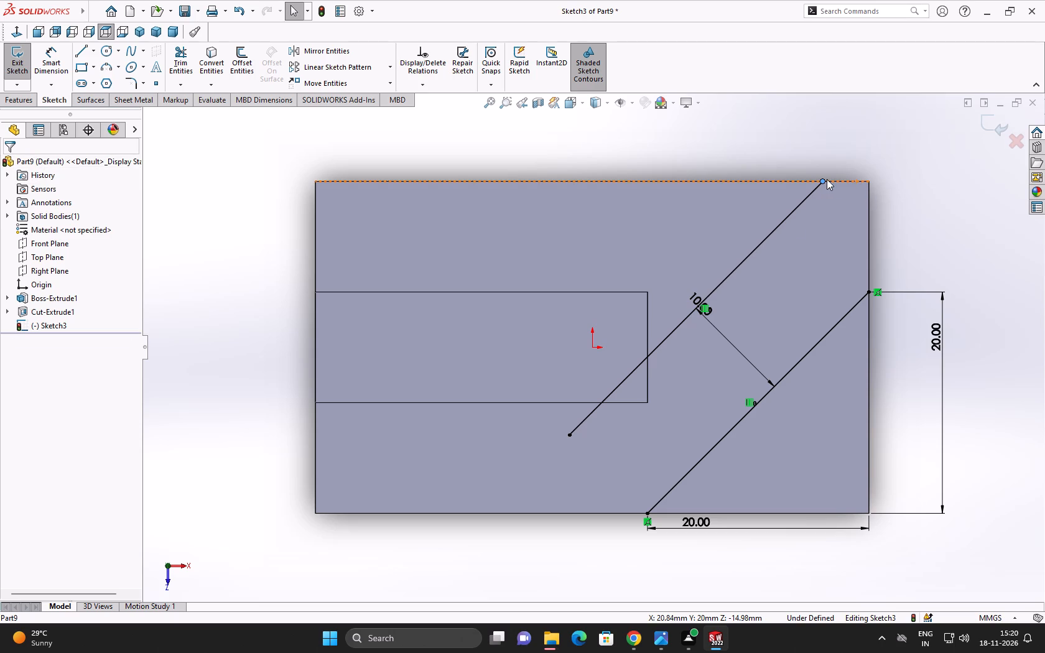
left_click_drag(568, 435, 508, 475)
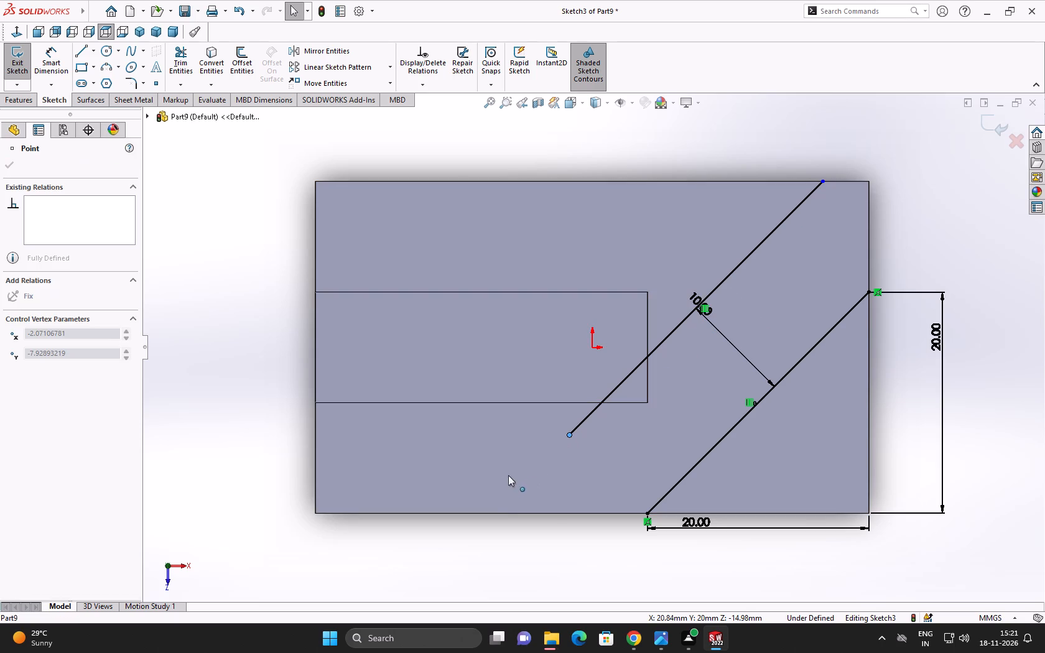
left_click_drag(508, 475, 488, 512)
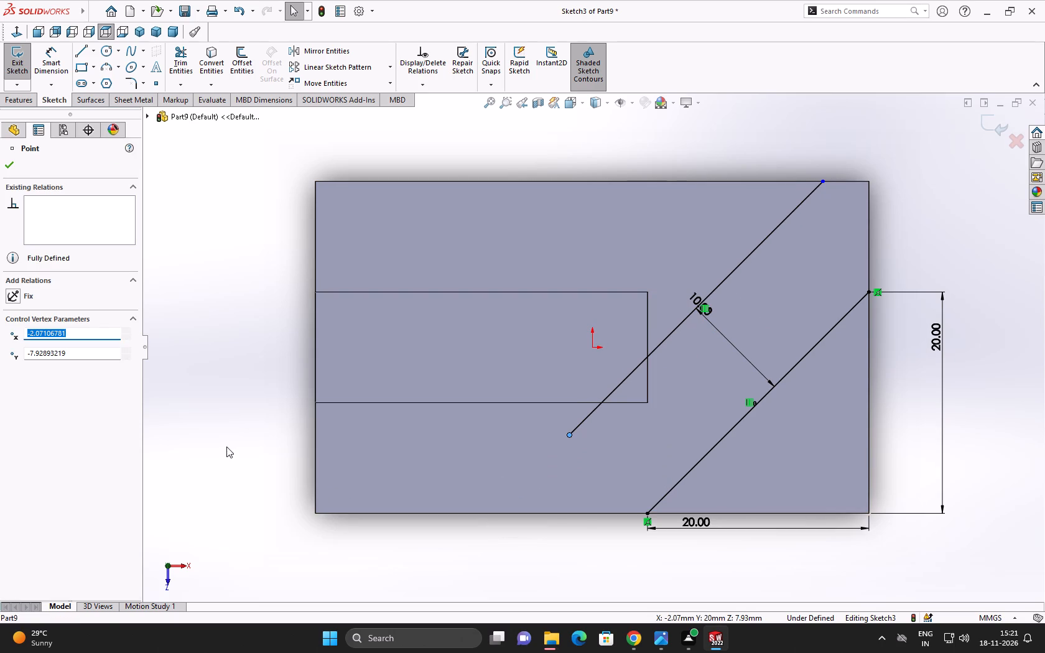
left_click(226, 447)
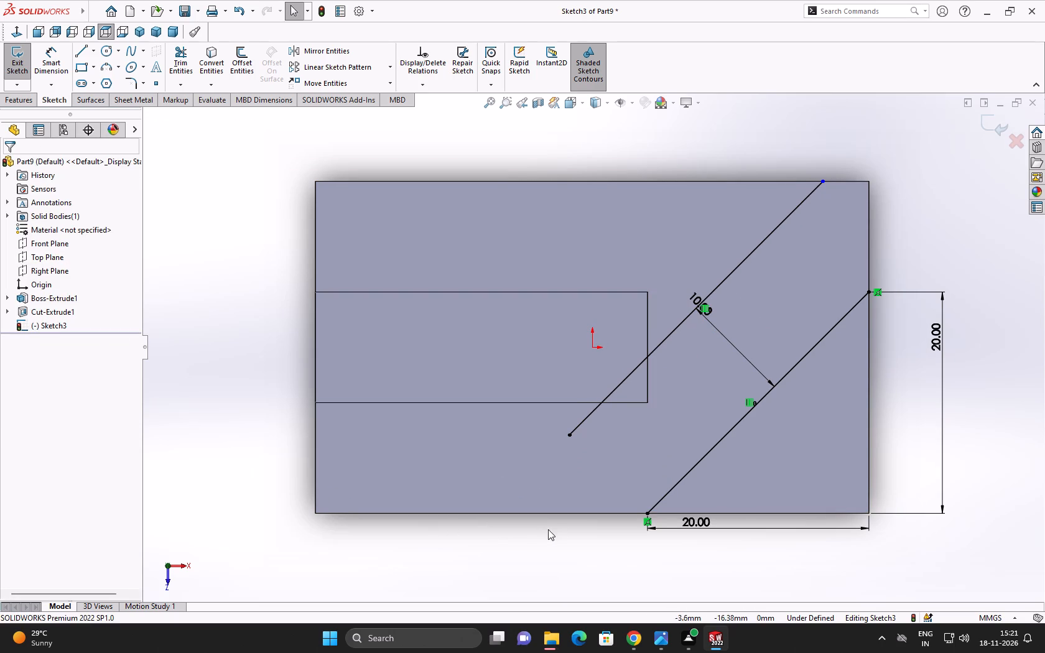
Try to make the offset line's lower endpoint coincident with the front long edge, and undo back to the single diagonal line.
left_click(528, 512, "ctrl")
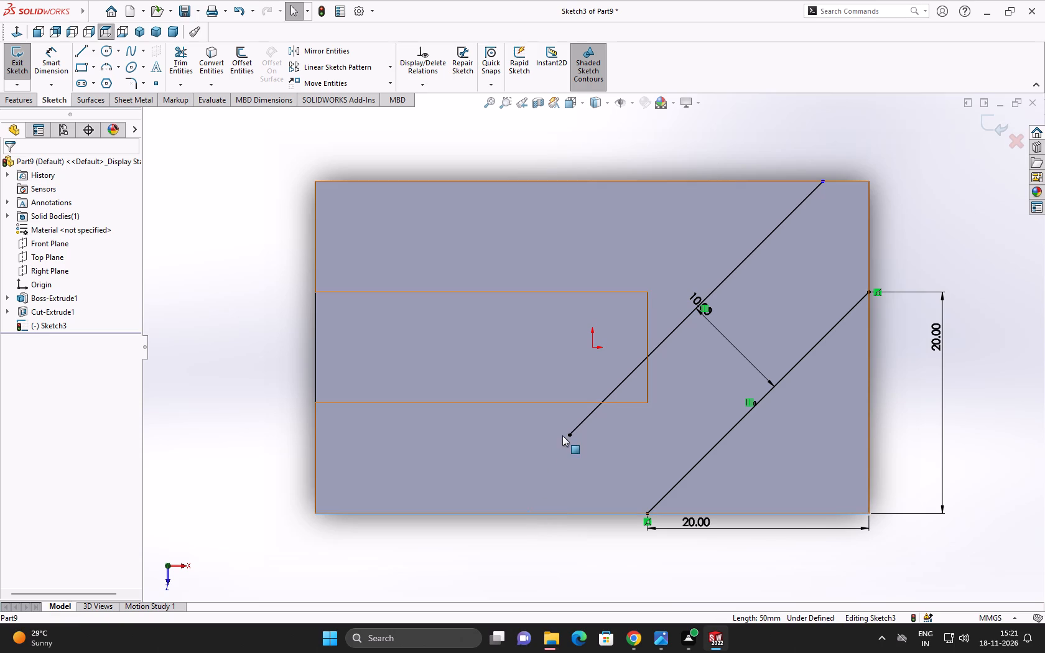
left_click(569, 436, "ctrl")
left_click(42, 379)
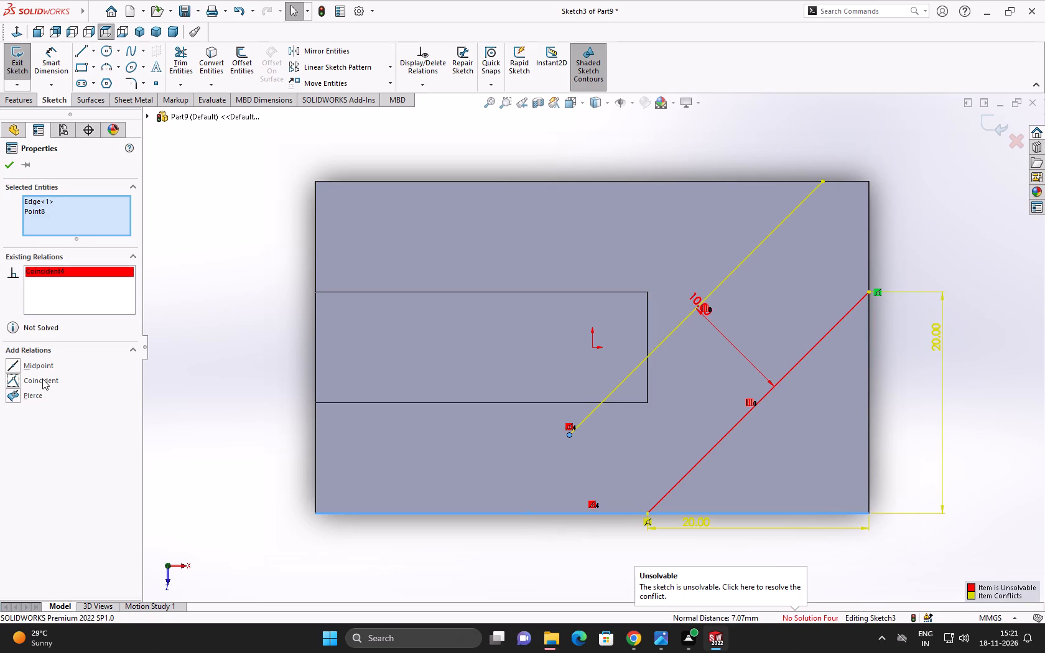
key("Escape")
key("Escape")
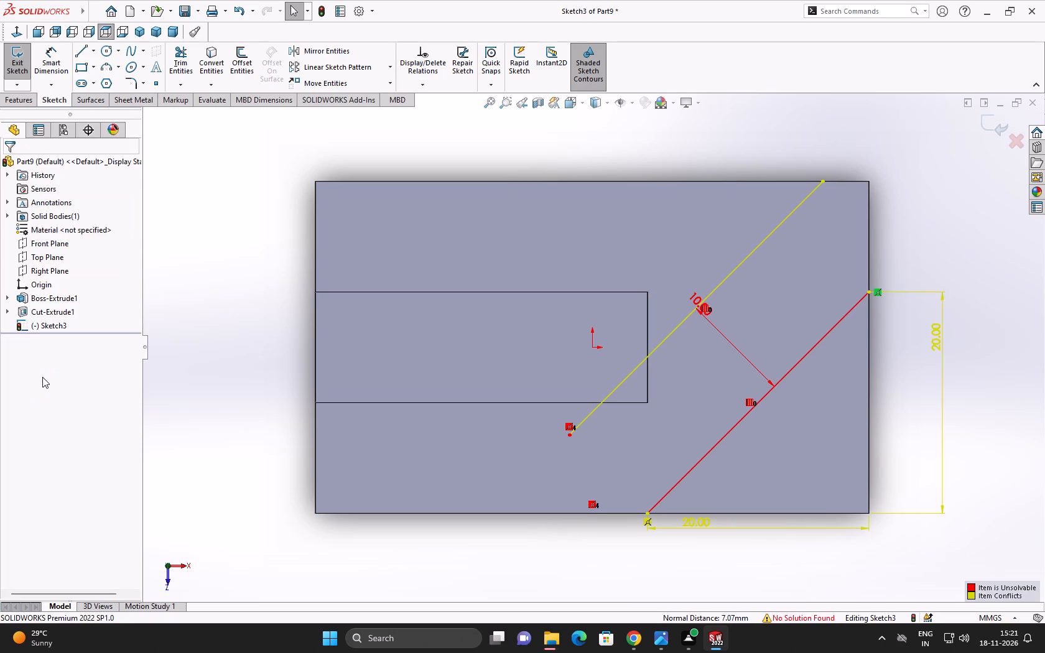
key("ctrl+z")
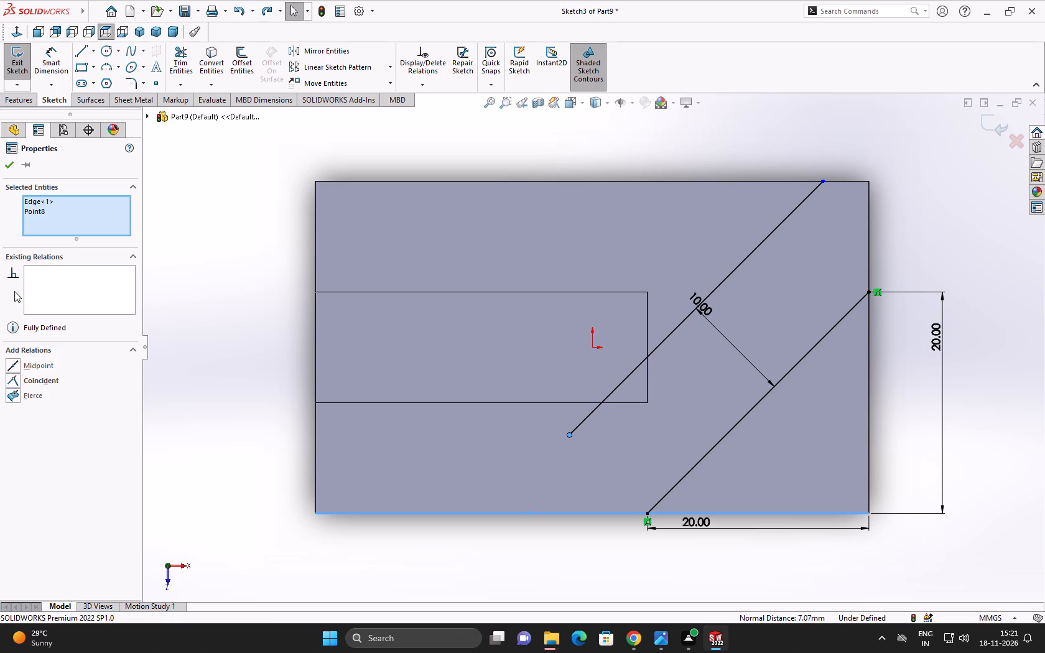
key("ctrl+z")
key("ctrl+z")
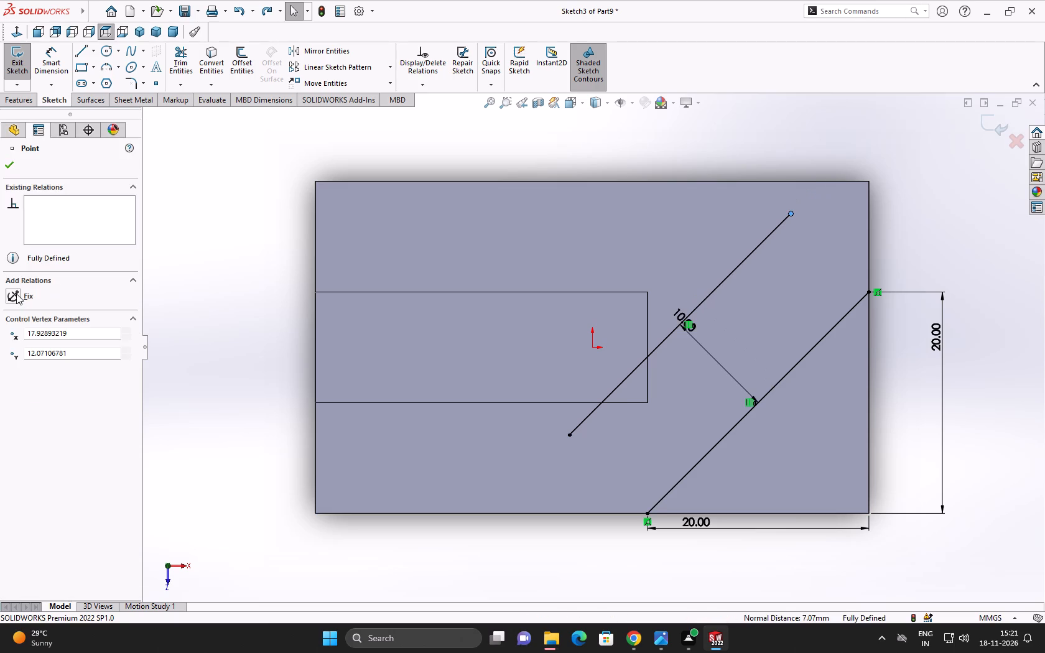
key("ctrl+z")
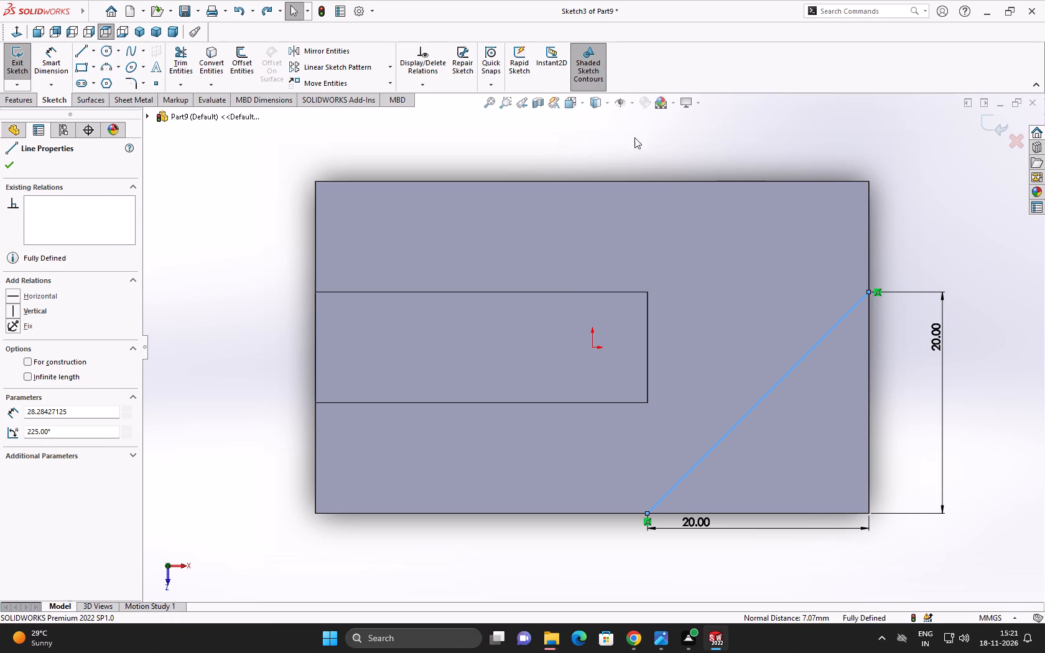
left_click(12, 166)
Sketch a second diagonal line from the front long edge at about X = -8.6 mm to the unslotted end's back corner.
left_click(78, 51)
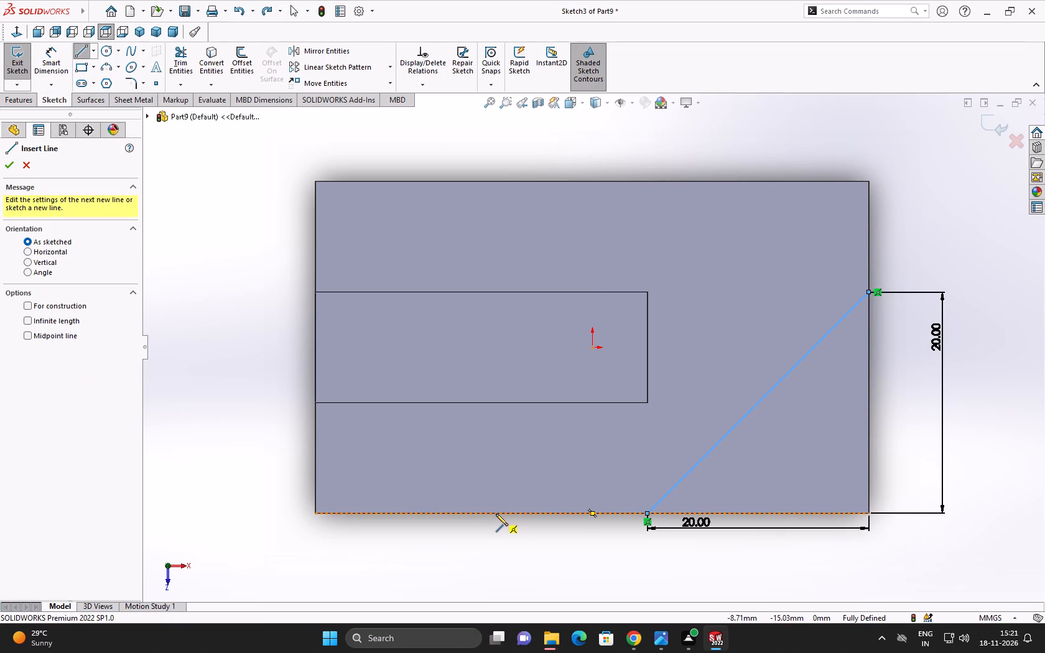
left_click(497, 514)
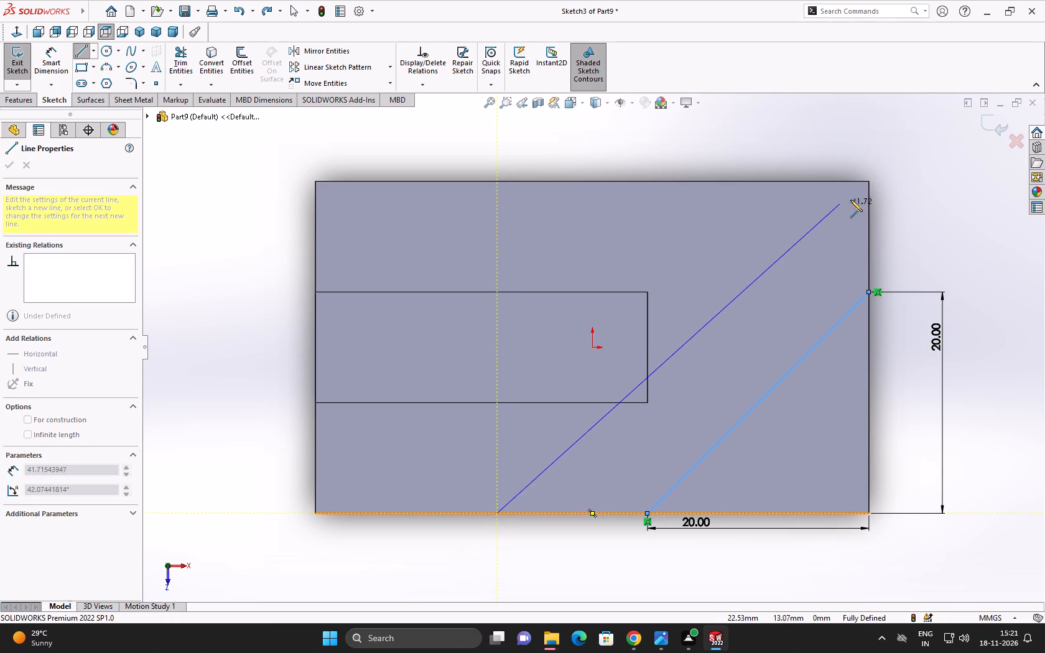
left_click(868, 182)
right_click(868, 181)
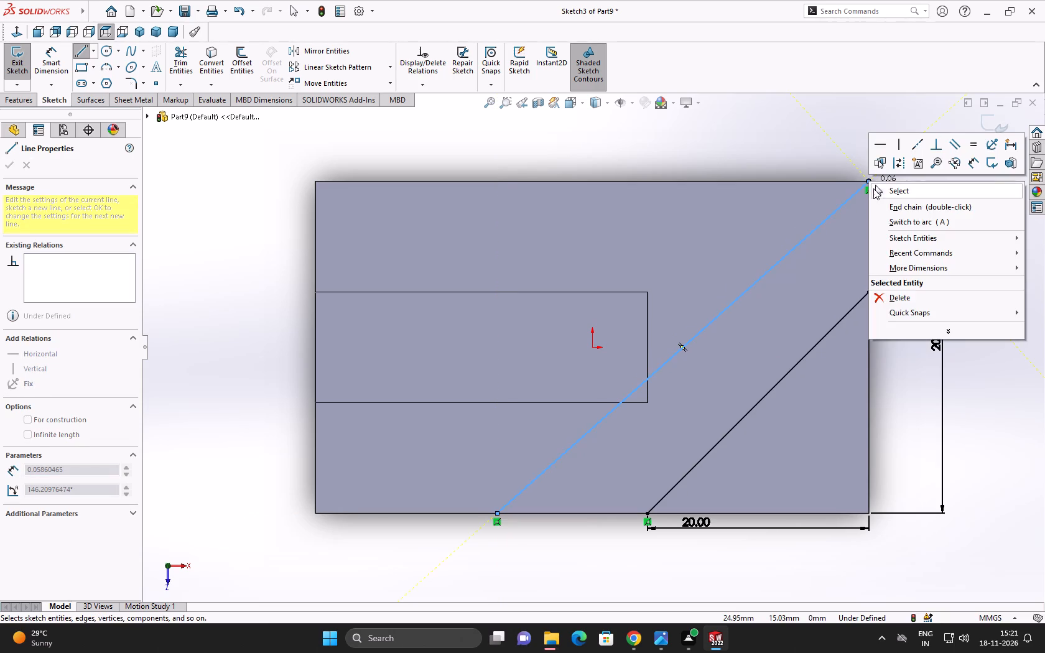
left_click(878, 192)
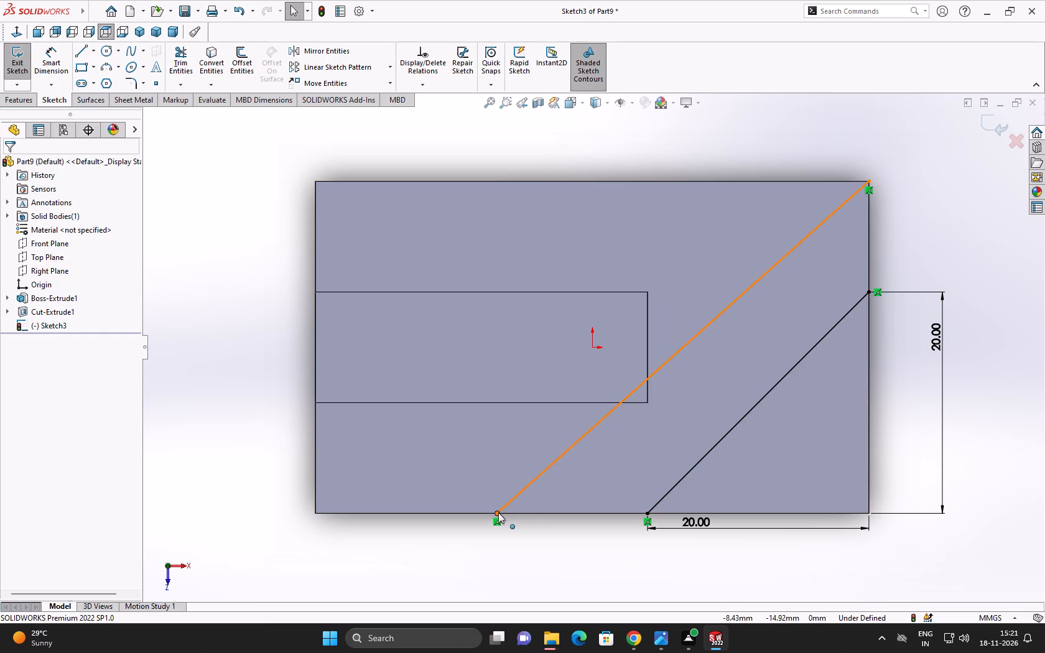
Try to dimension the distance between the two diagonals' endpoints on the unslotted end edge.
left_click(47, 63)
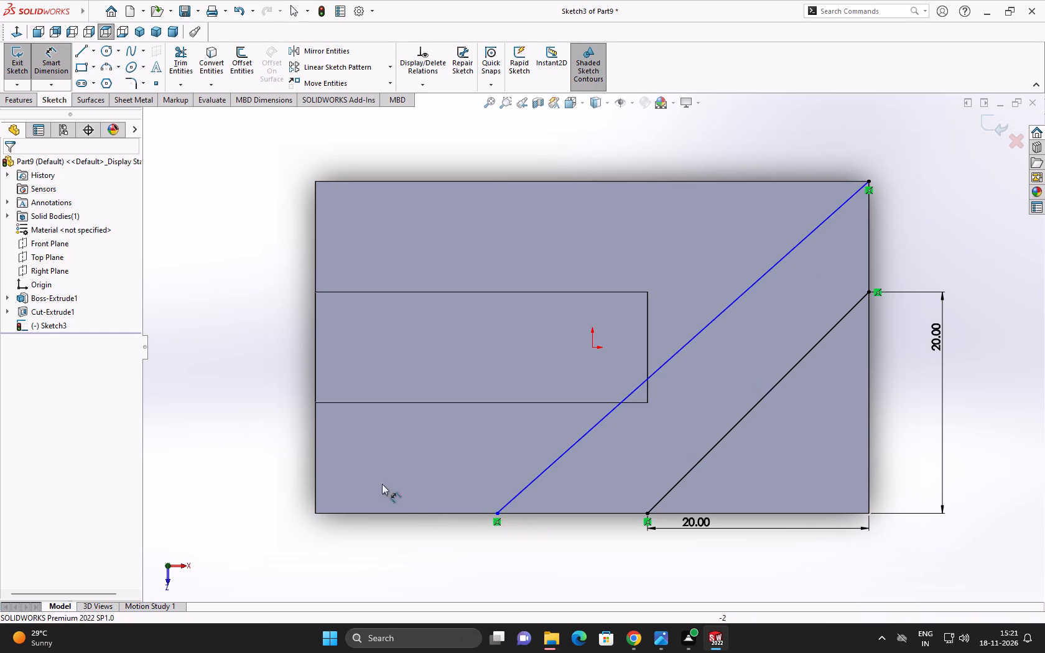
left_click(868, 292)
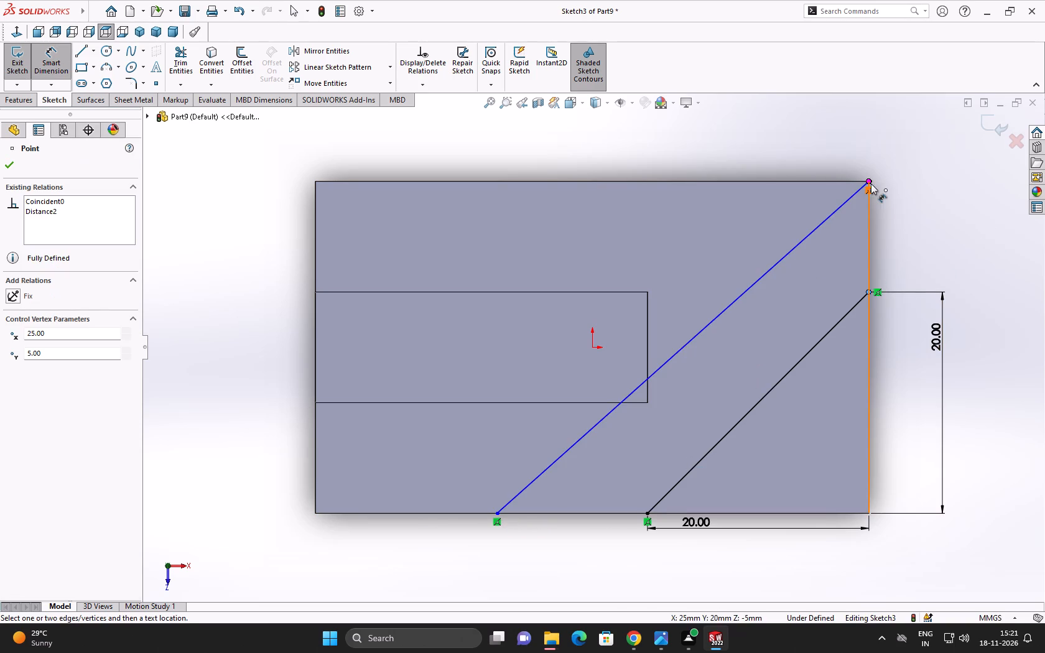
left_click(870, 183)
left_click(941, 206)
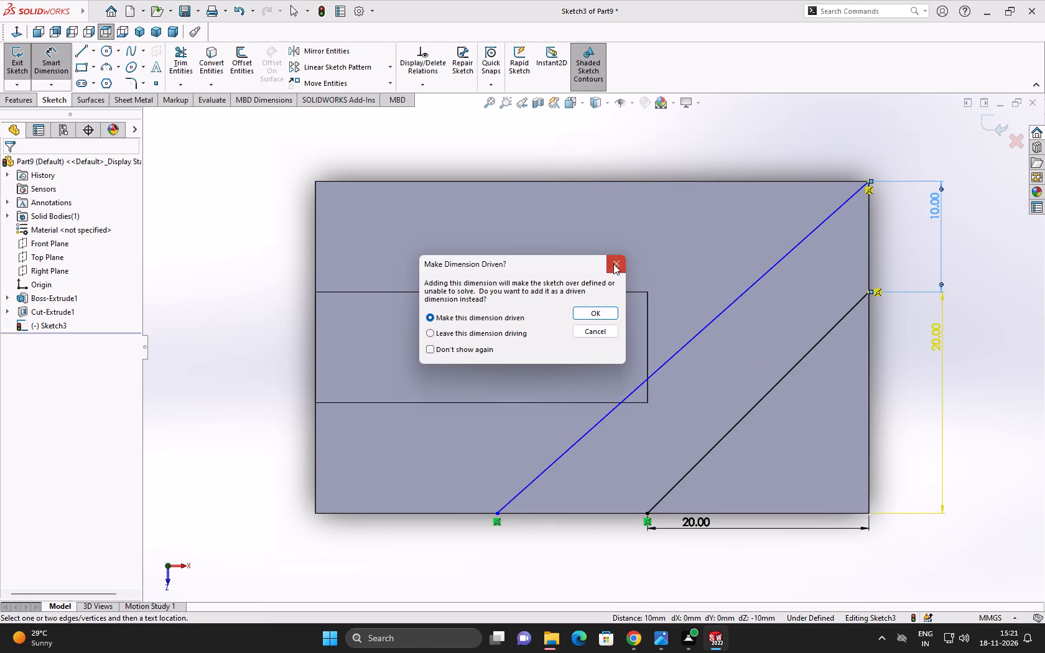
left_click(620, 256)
Dimension the spacing between the two diagonals' endpoints on the front long edge and set it to 10 mm.
left_click(496, 516)
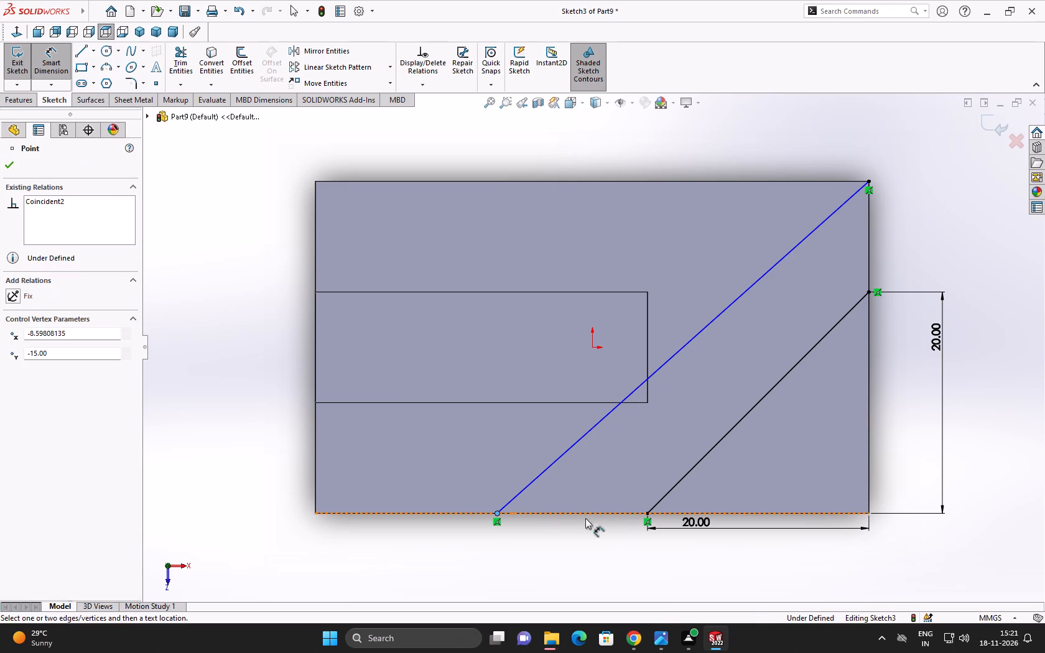
left_click(646, 515)
left_click(621, 533)
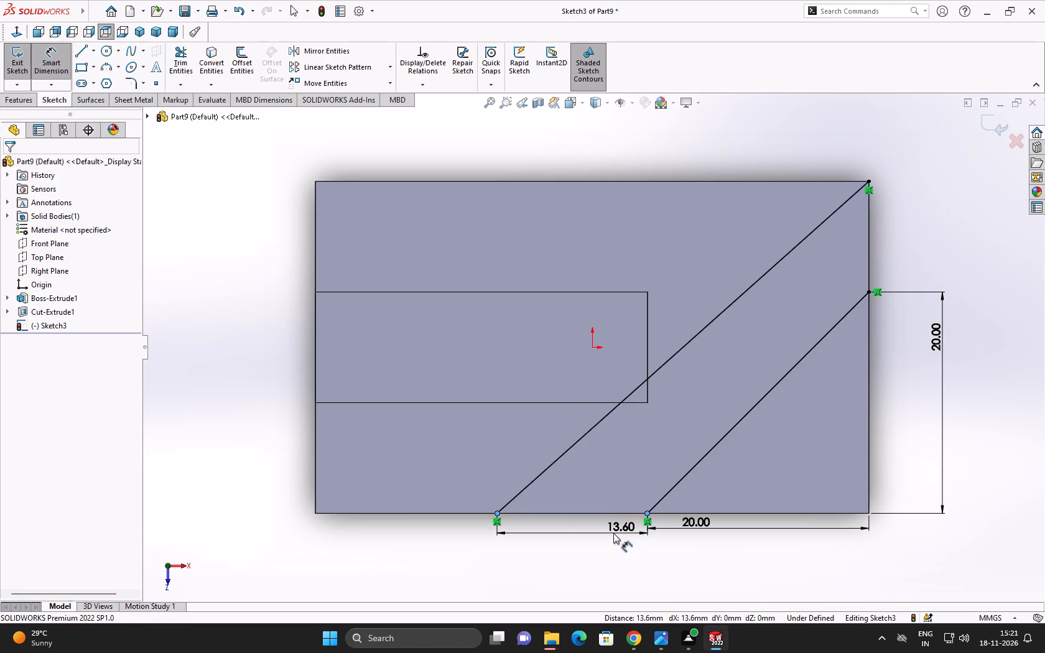
type("10")
left_click(574, 521)
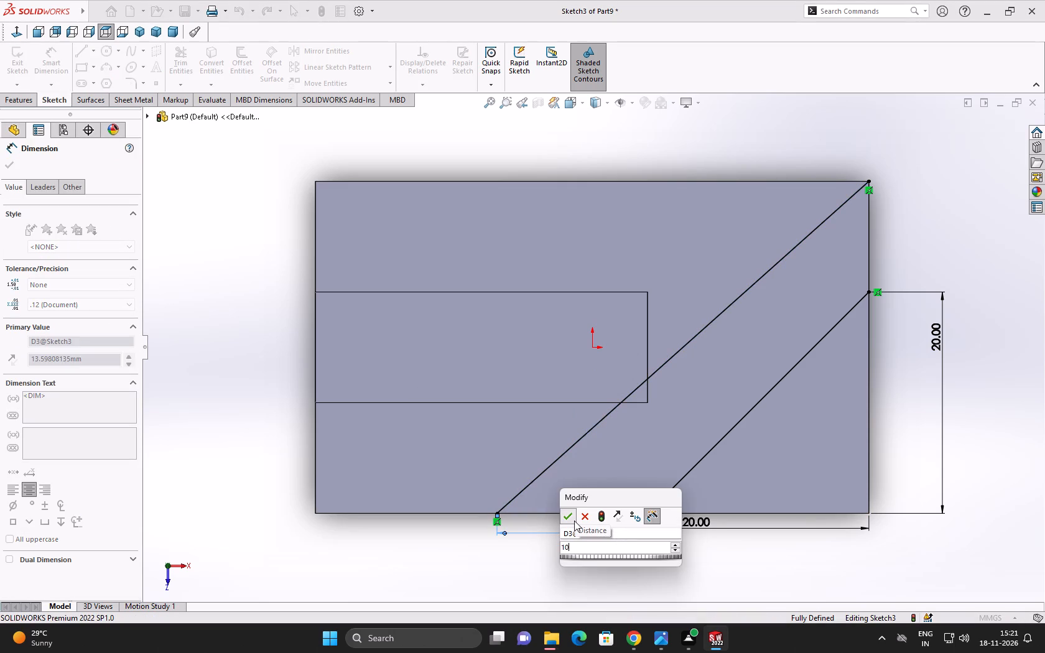
left_click(496, 549)
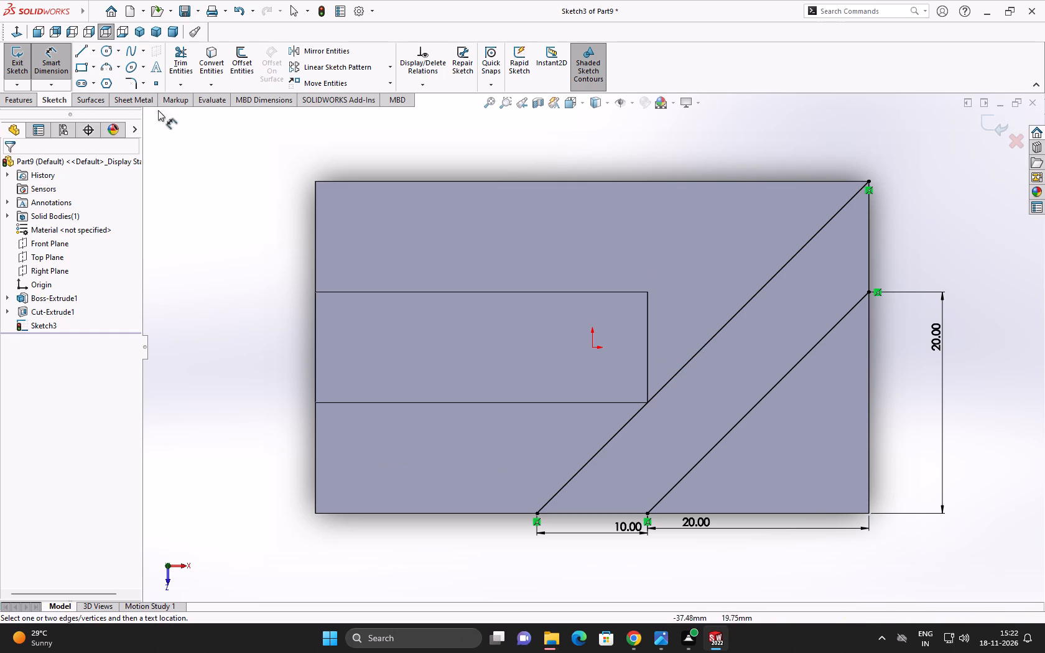
left_click(58, 70)
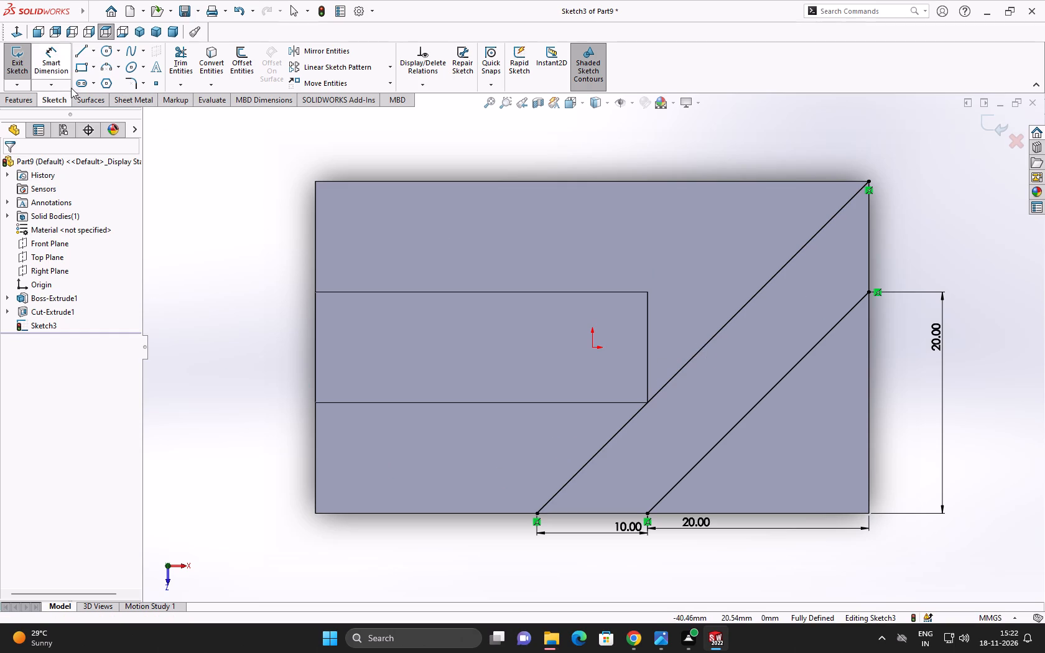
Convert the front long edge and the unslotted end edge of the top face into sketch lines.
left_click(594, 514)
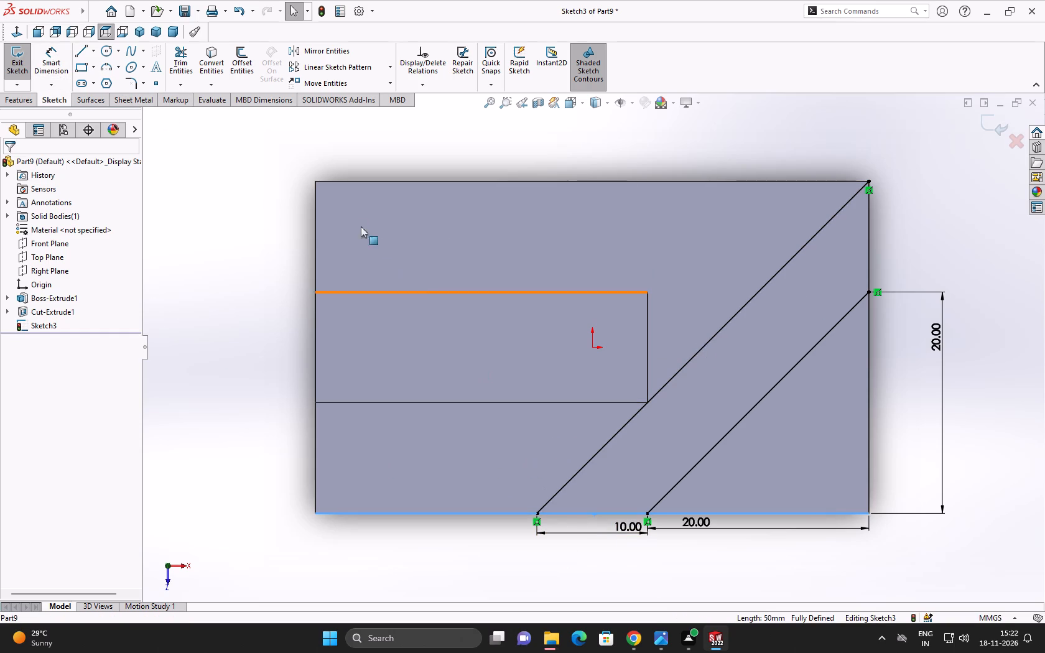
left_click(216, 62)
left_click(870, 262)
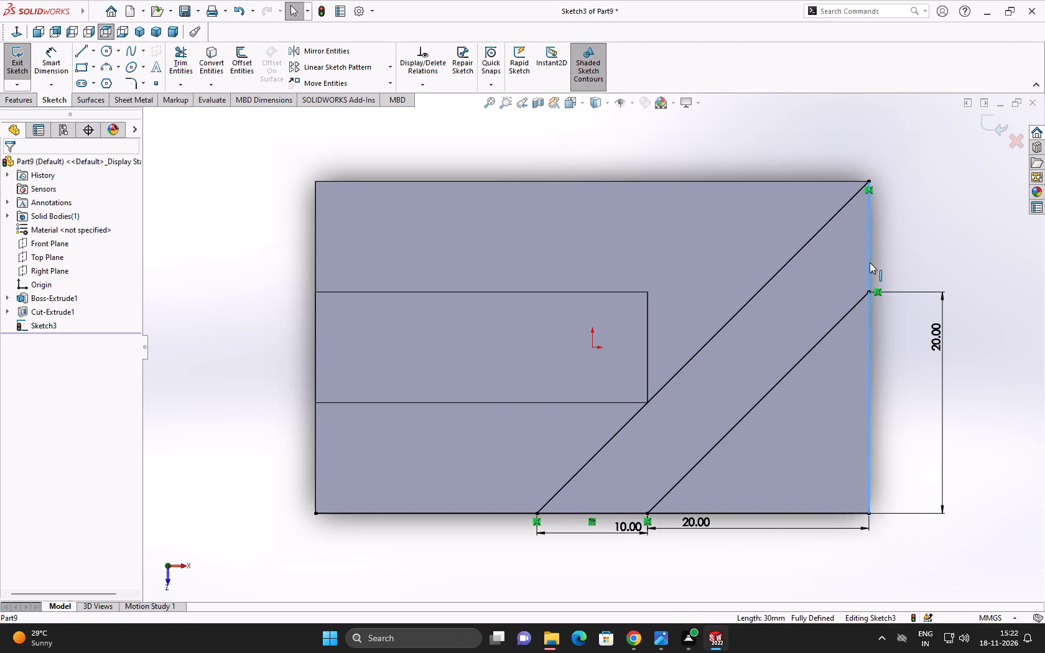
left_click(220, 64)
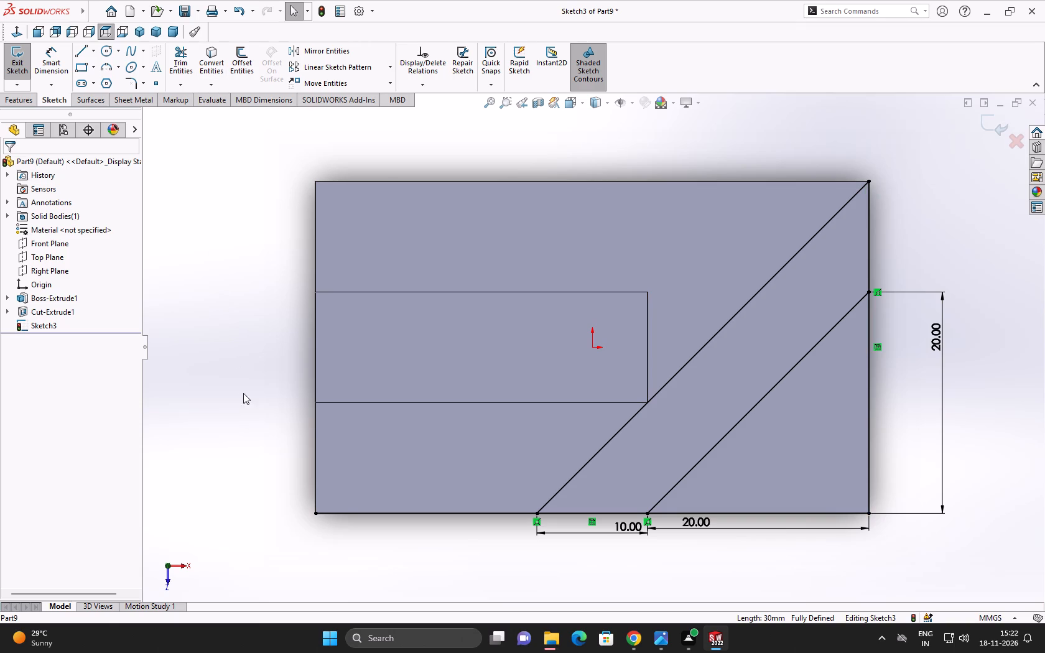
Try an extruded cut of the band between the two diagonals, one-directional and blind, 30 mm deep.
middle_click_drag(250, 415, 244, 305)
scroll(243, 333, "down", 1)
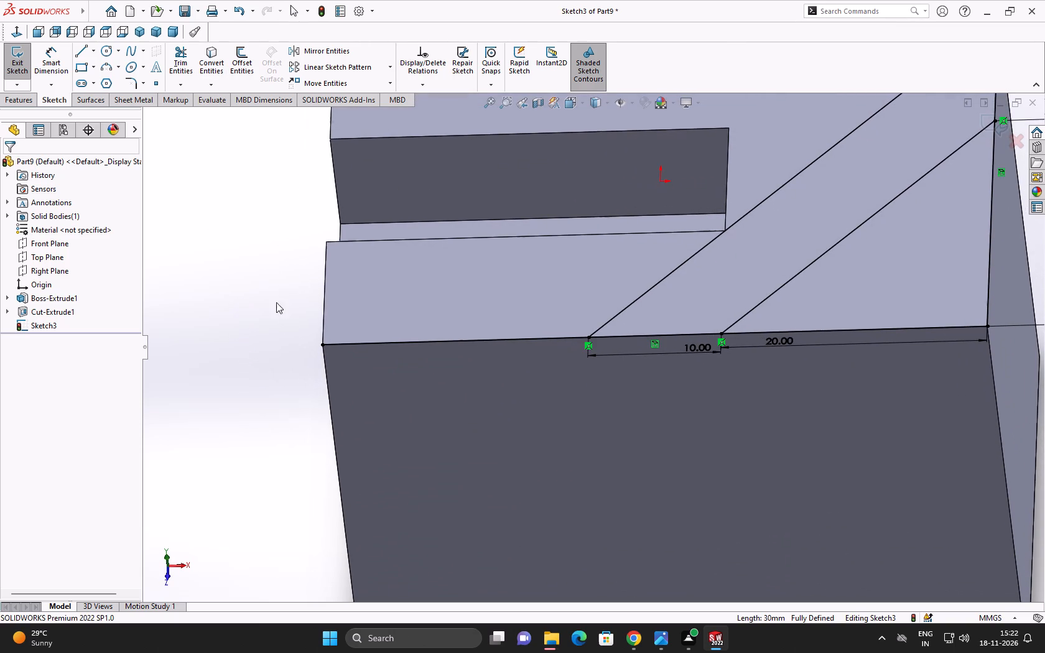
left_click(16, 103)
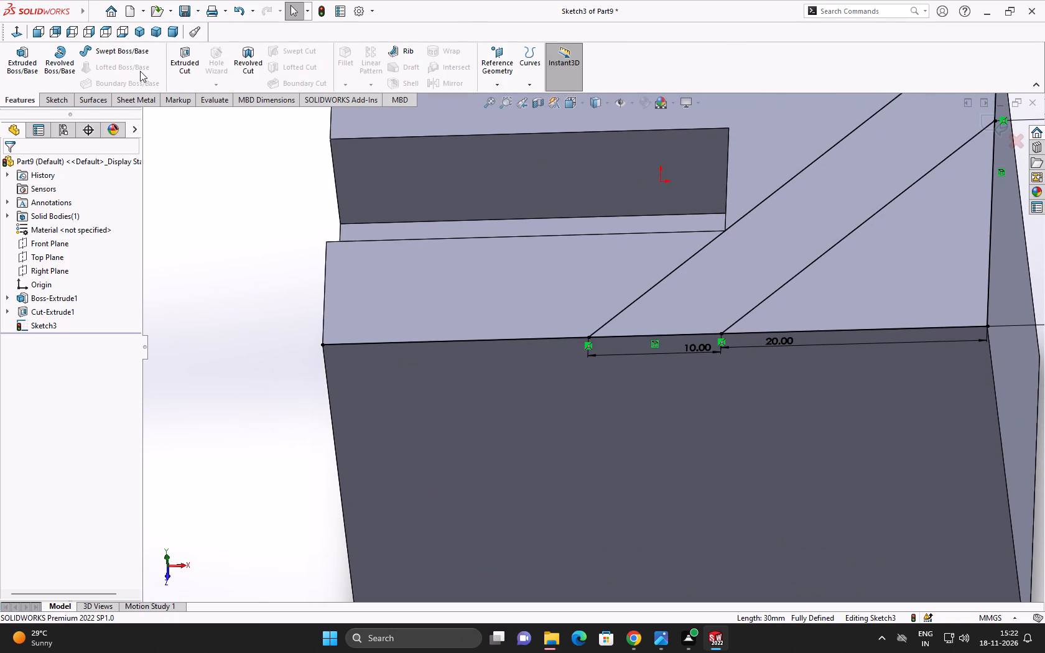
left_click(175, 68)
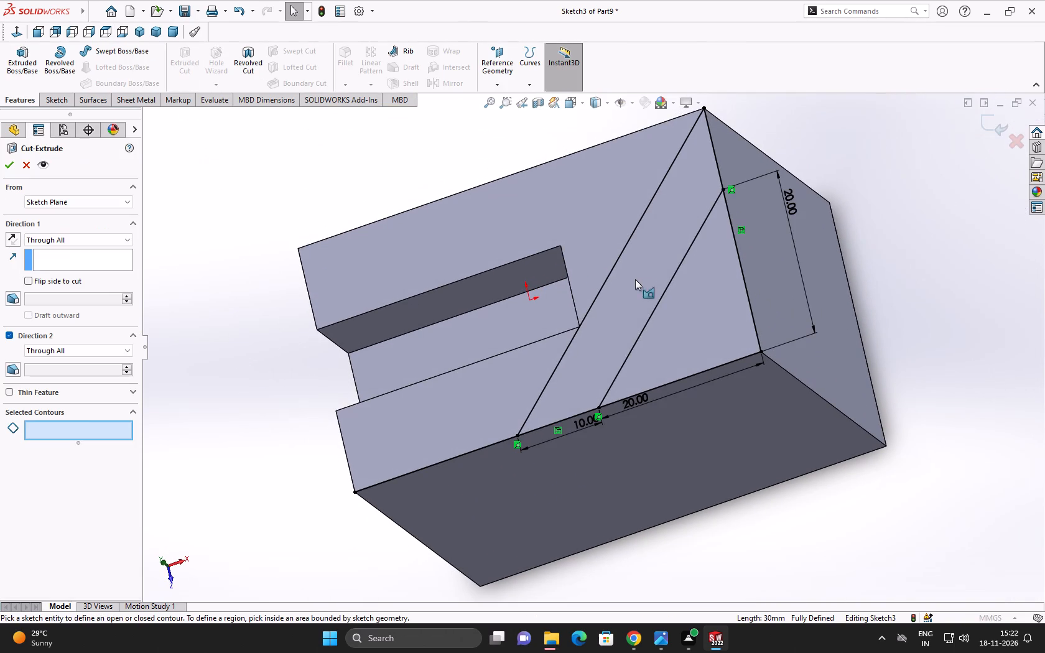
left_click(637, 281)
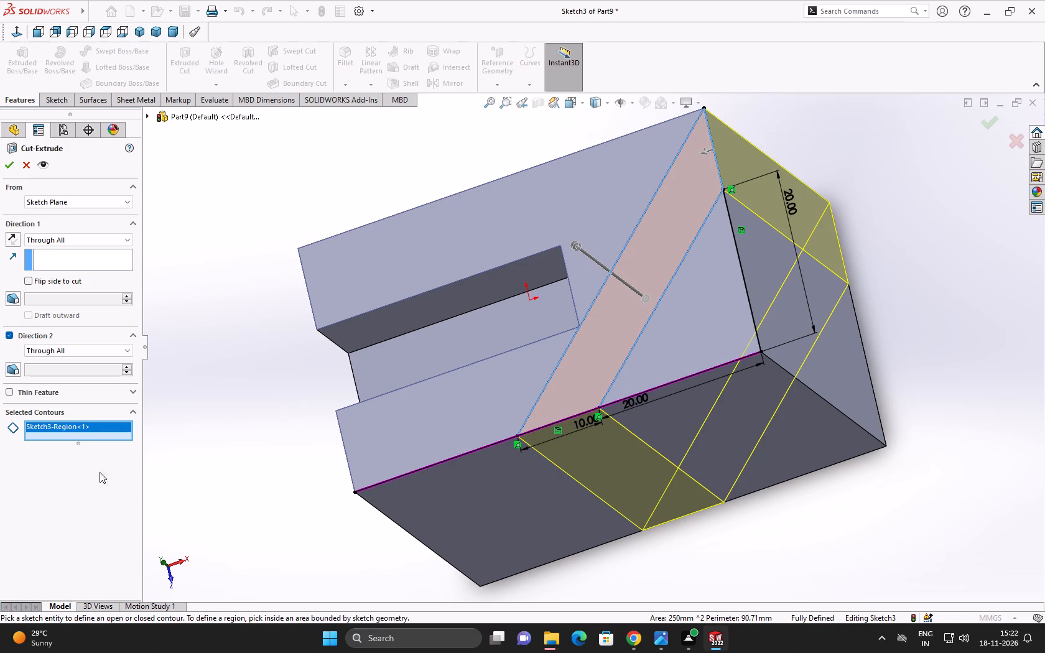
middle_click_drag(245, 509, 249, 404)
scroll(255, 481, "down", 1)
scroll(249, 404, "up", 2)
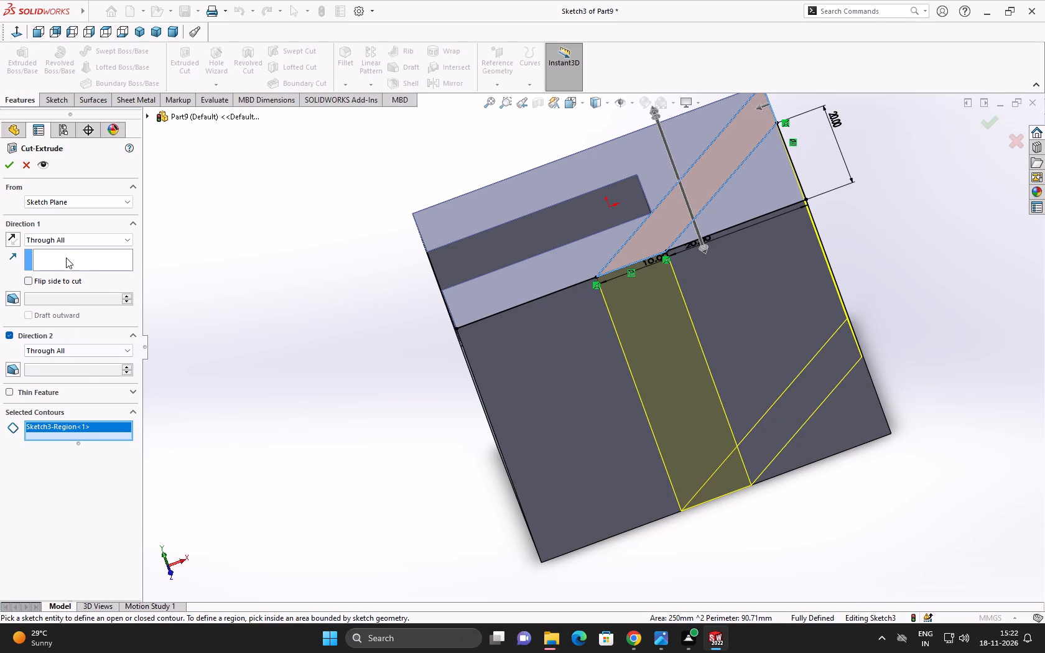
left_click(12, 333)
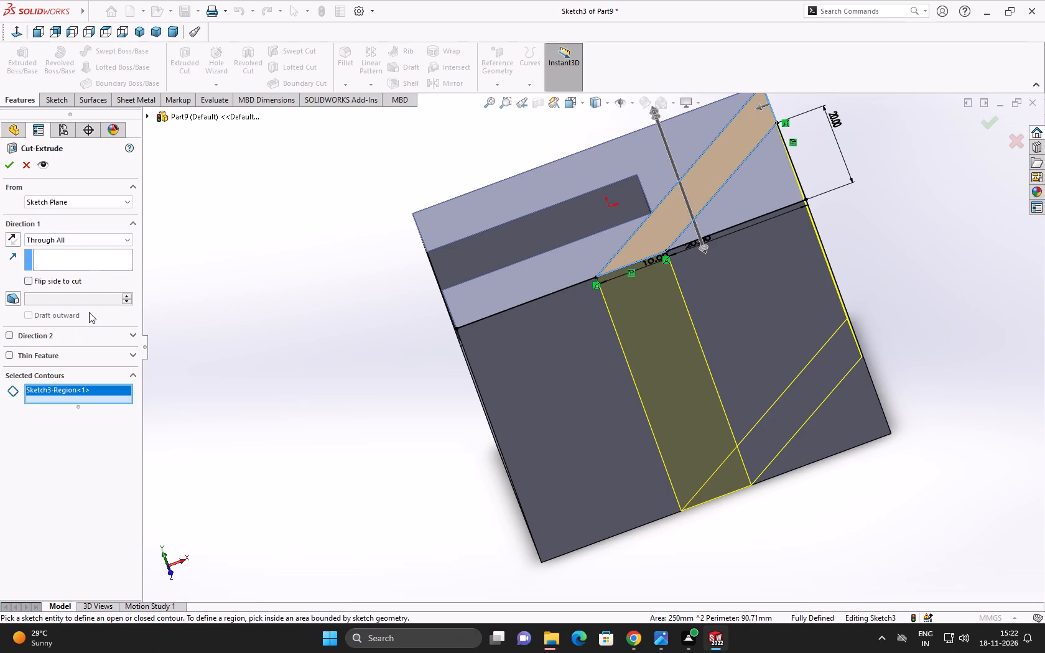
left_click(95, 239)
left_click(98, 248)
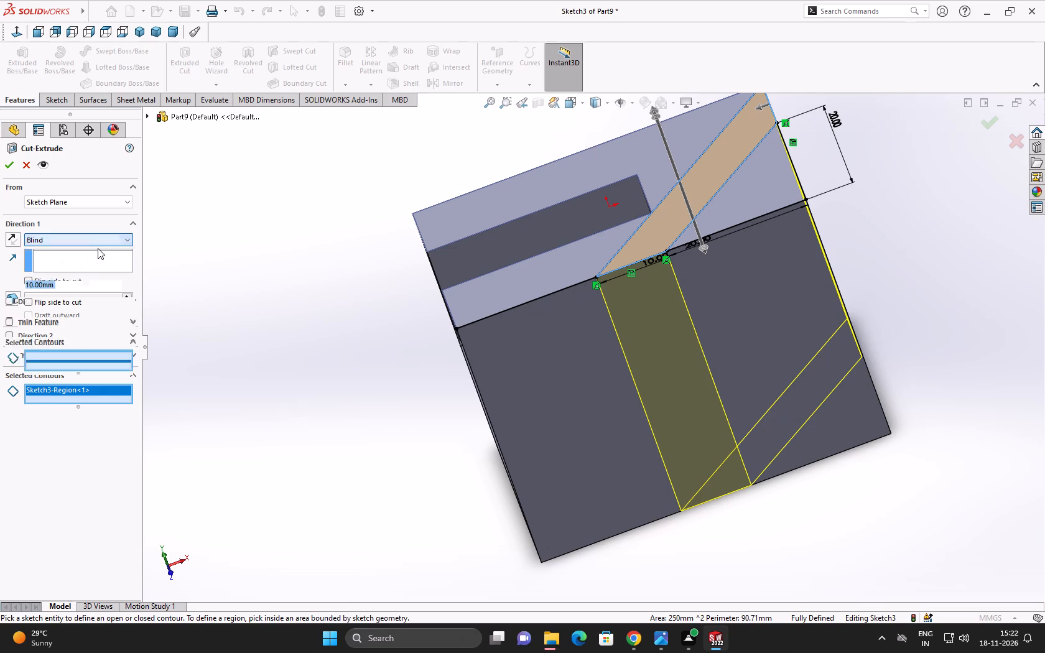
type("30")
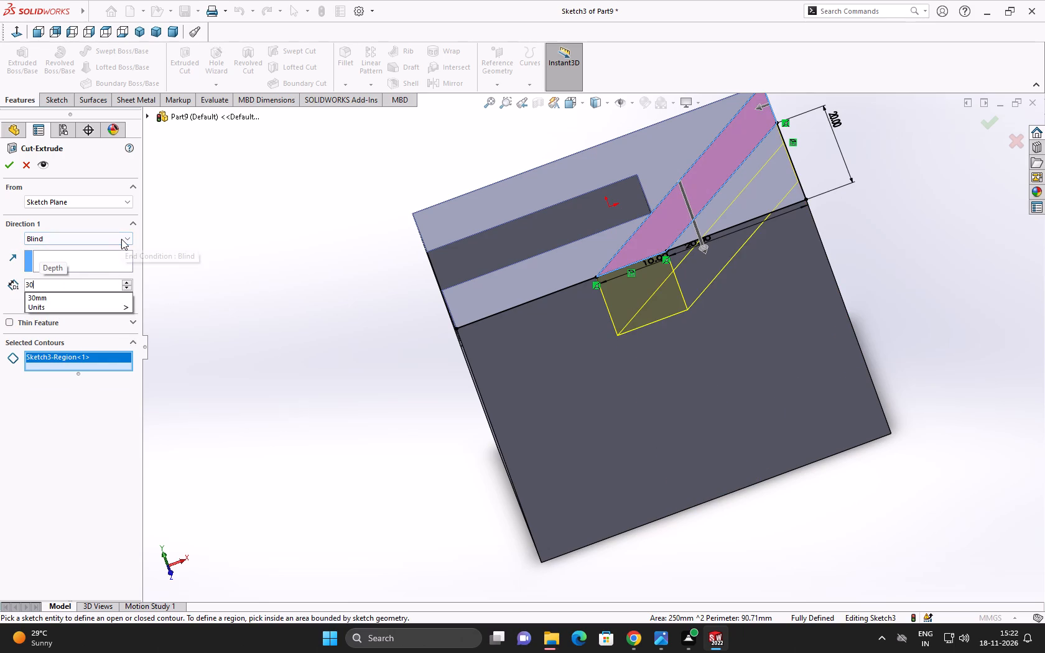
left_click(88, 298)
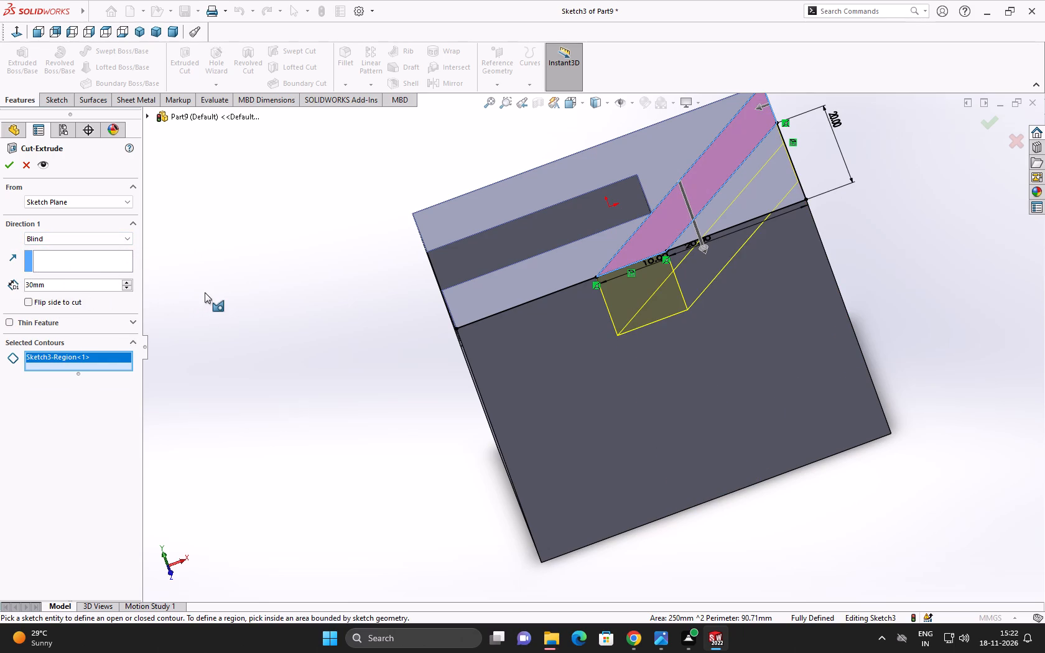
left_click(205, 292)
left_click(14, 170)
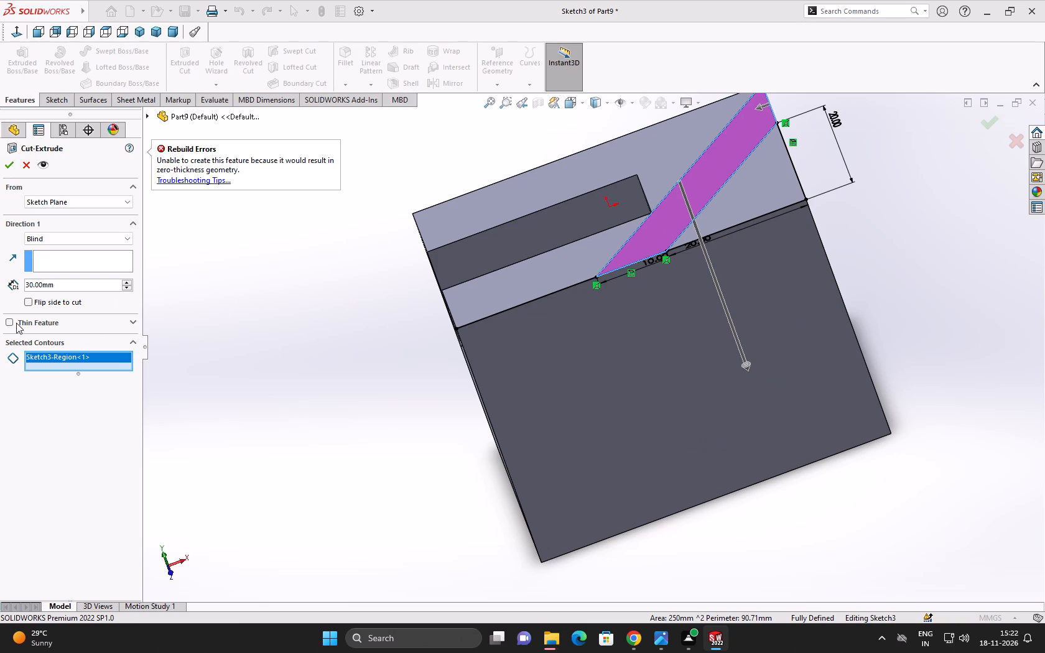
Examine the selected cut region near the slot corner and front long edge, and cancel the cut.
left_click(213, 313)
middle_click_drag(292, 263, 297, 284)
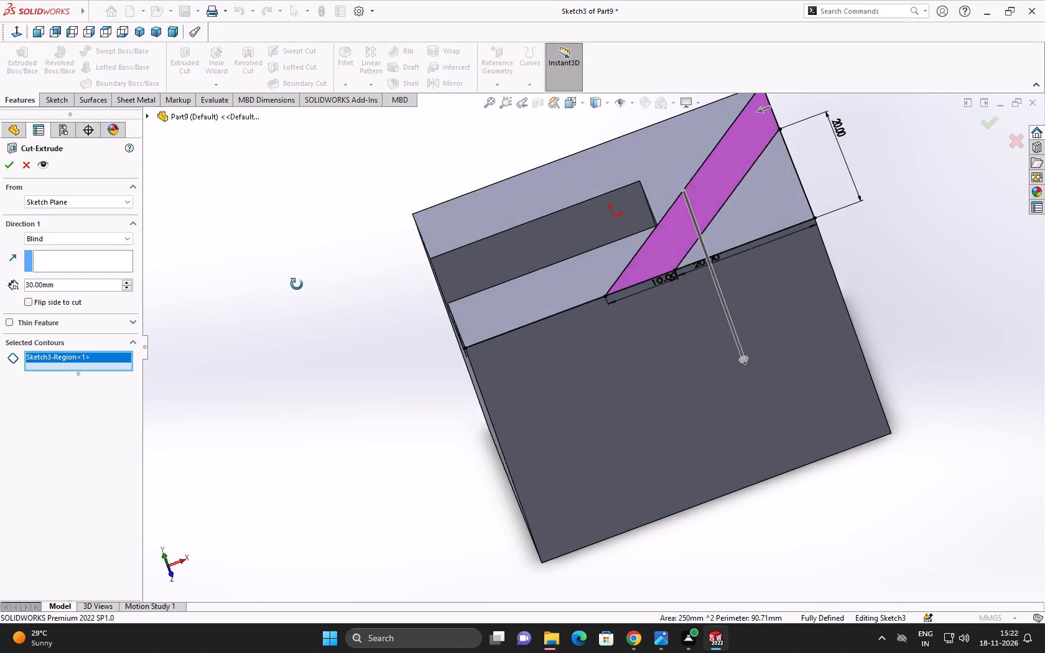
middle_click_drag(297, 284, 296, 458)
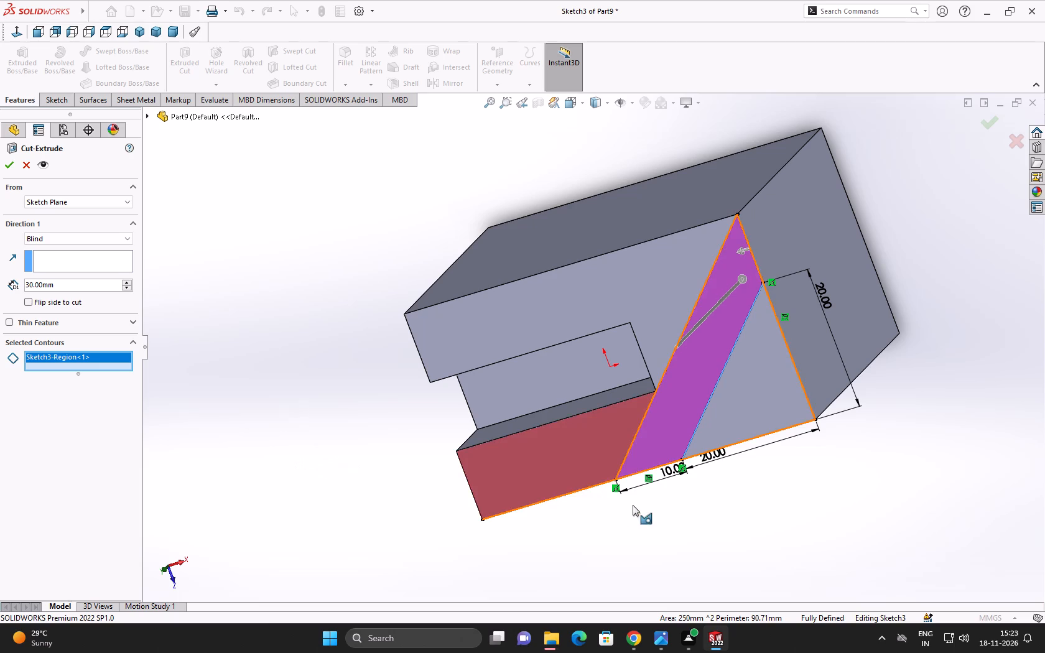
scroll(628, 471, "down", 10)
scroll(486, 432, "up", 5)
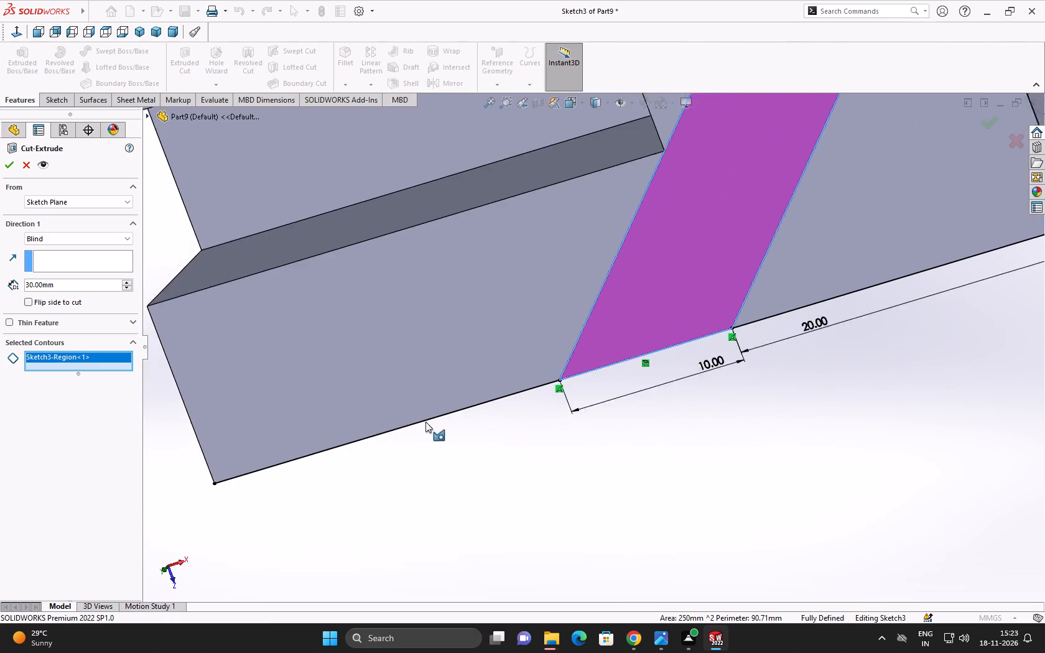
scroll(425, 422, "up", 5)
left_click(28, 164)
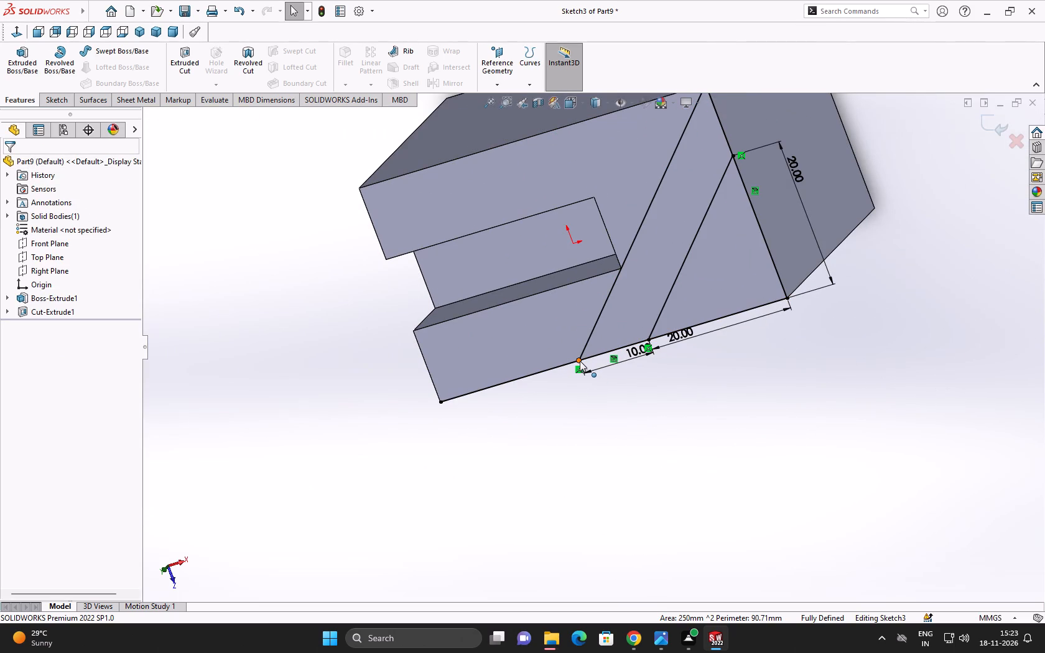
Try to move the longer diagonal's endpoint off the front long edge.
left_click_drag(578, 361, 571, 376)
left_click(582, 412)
Examine the slotted block and its diagonal sketch profile from several sides.
scroll(592, 478, "up", 1)
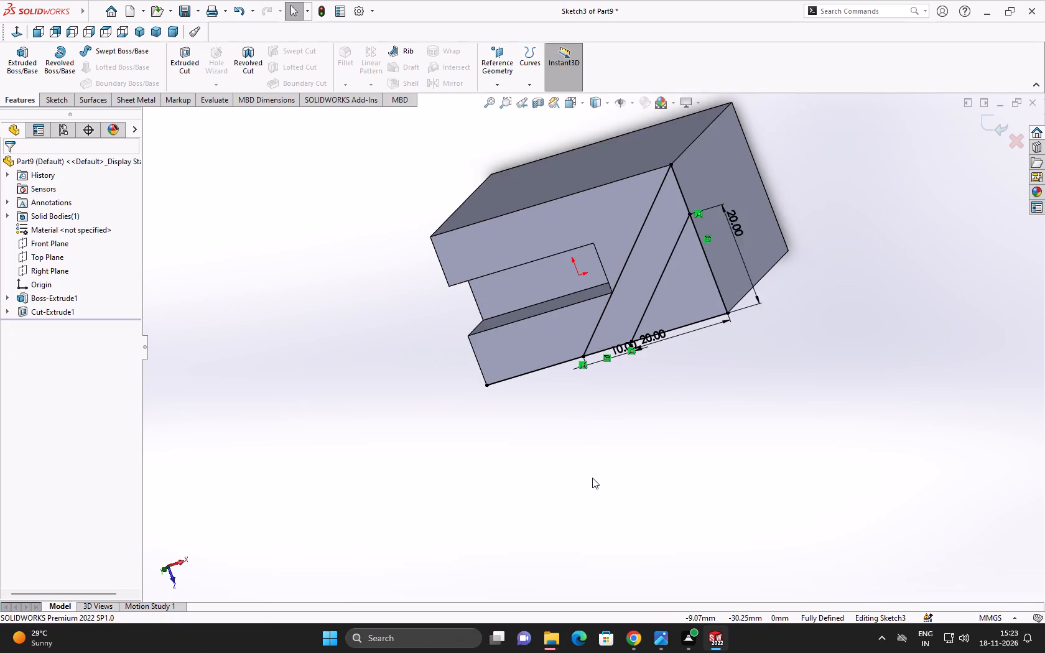
scroll(592, 478, "up", 2)
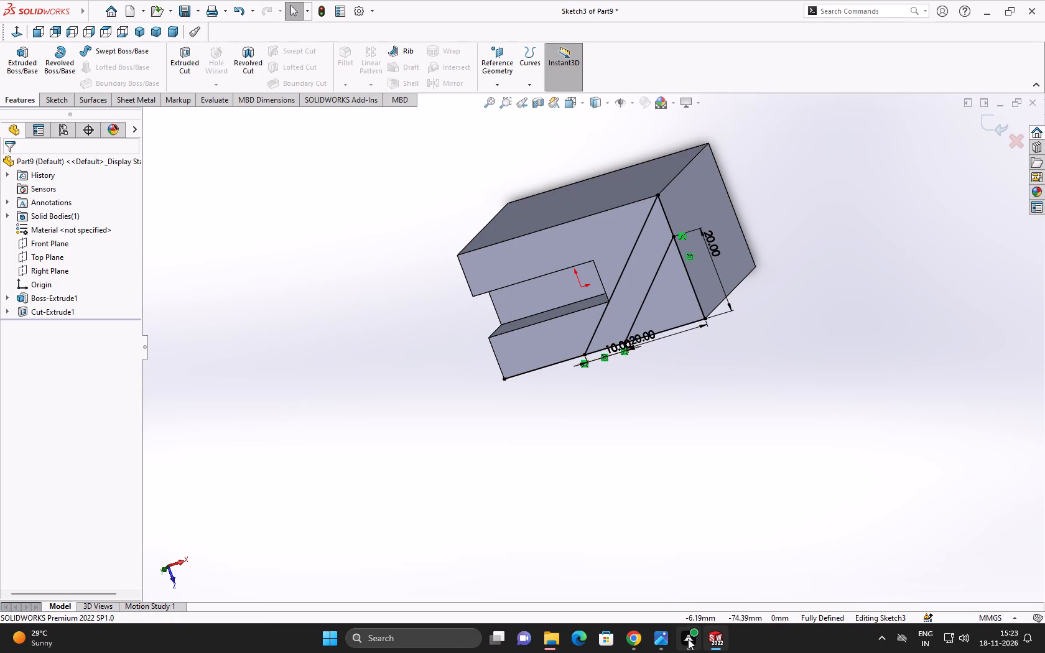
left_click(381, 447)
middle_click_drag(458, 498, 509, 333)
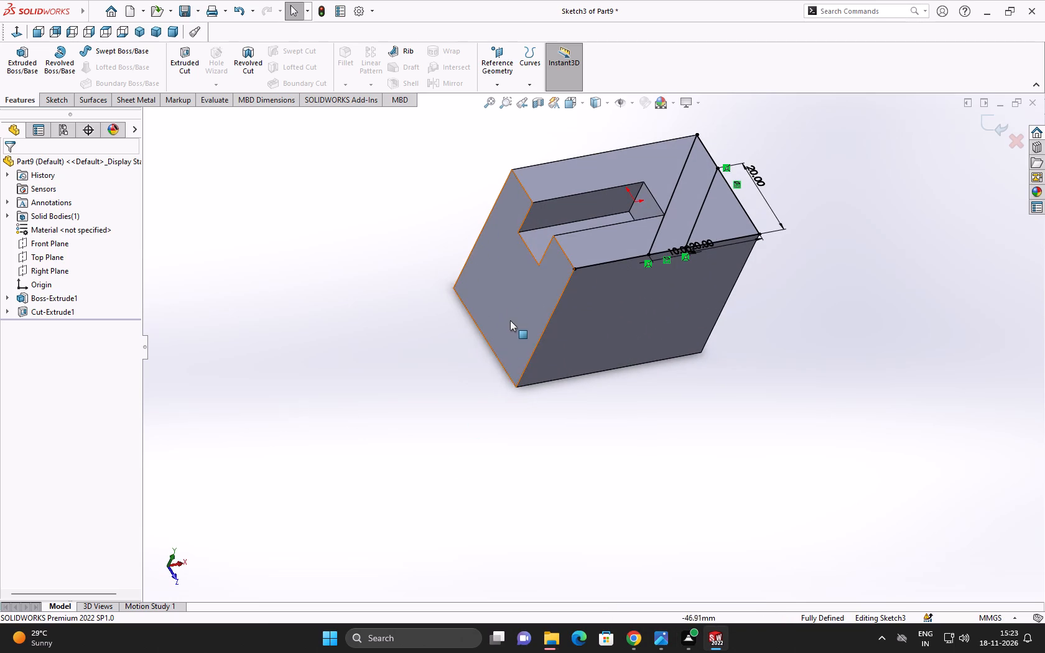
scroll(509, 333, "down", 1)
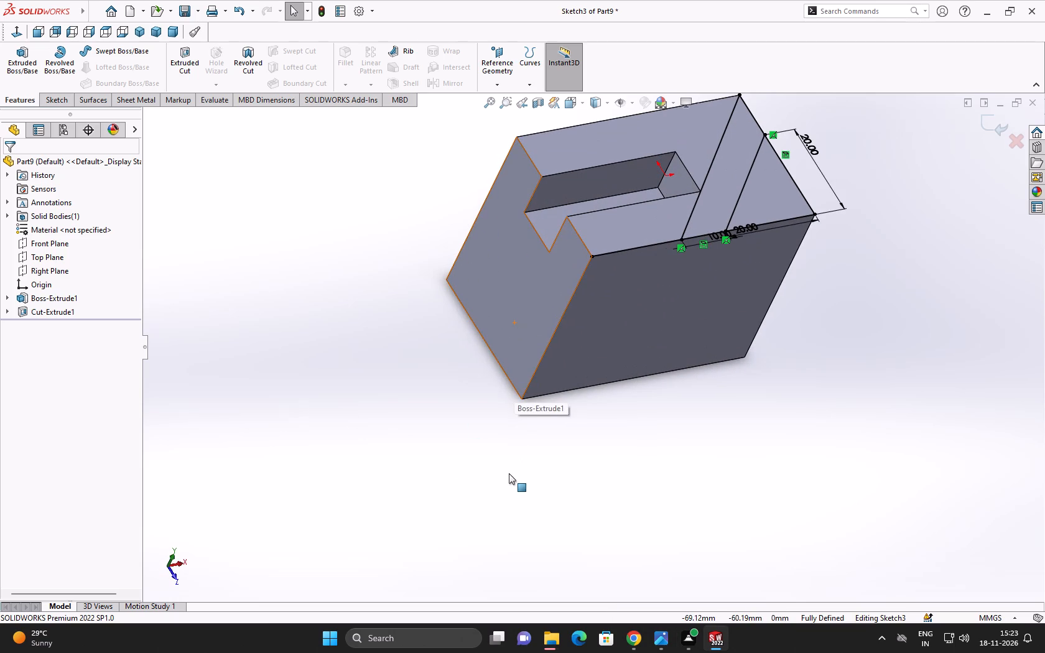
middle_click_drag(509, 473, 512, 405)
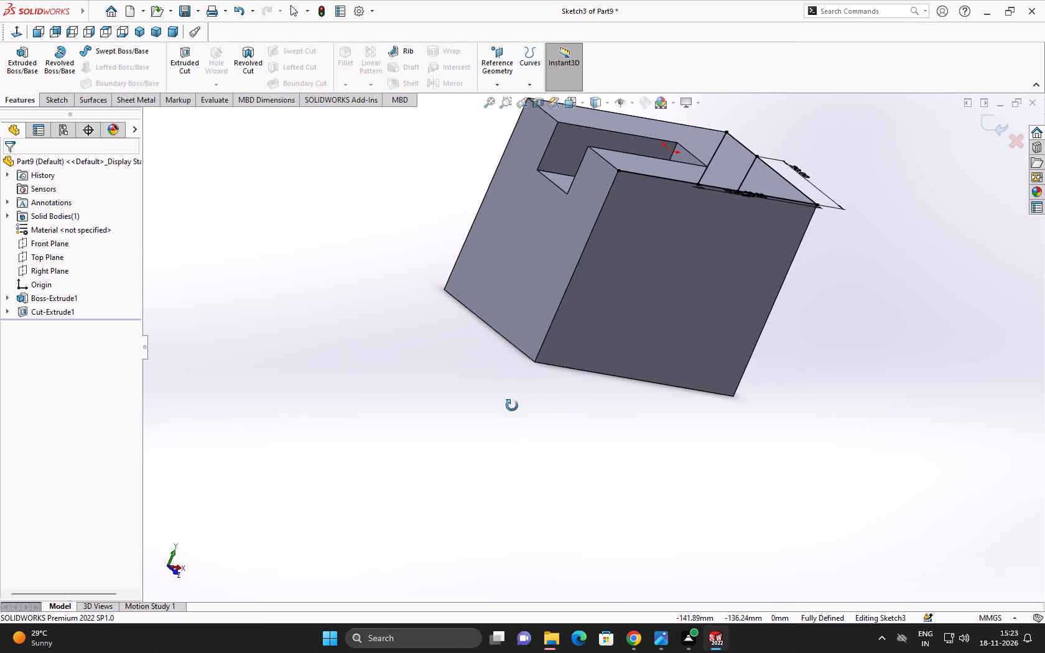
middle_click_drag(512, 405, 401, 530)
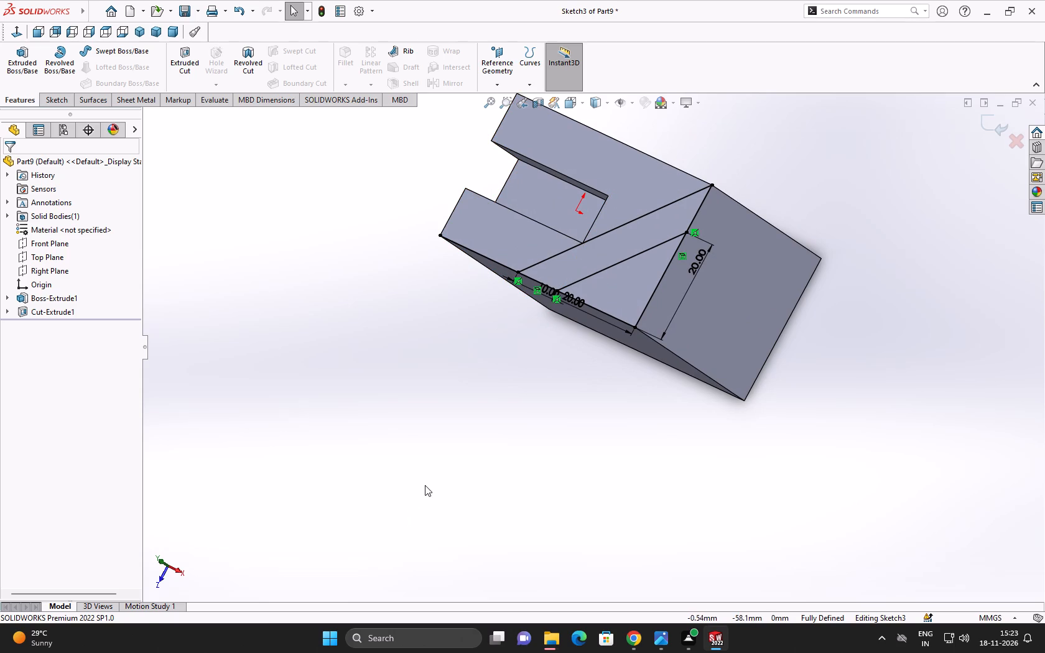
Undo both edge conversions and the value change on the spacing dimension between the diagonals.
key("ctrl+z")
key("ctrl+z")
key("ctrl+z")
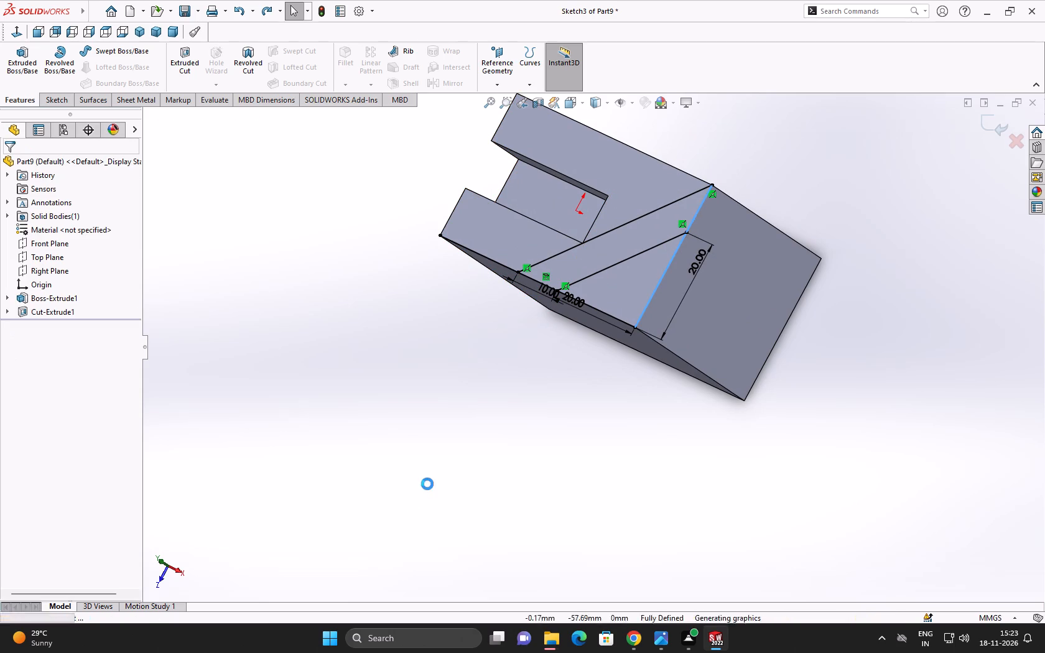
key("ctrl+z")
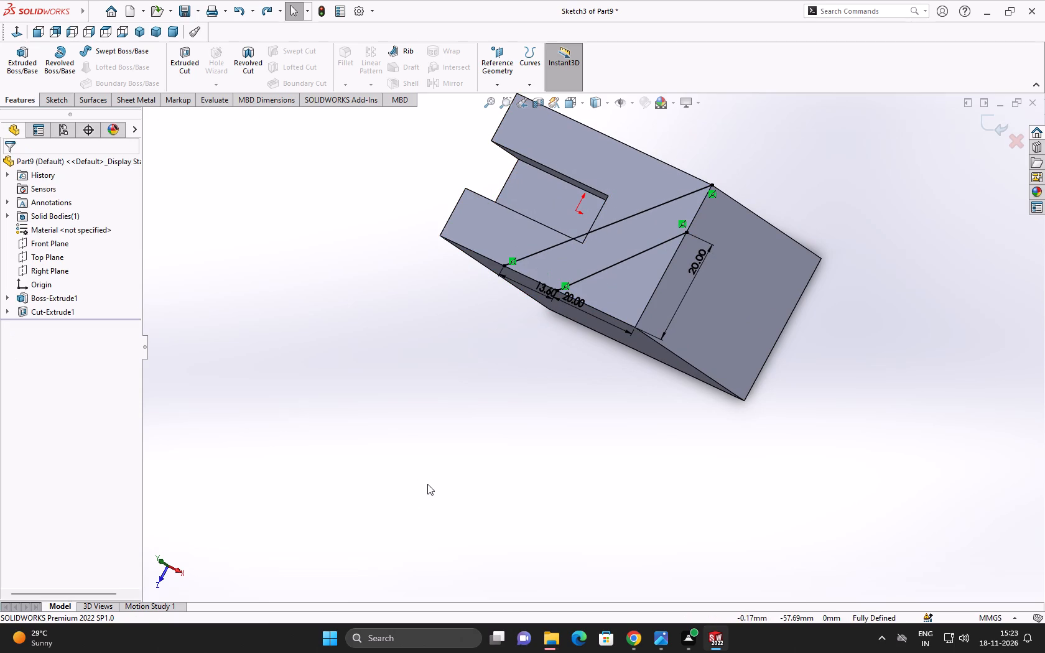
Set the spacing between the diagonals' endpoints on the front long edge to 10 mm.
middle_click_drag(527, 370, 550, 415)
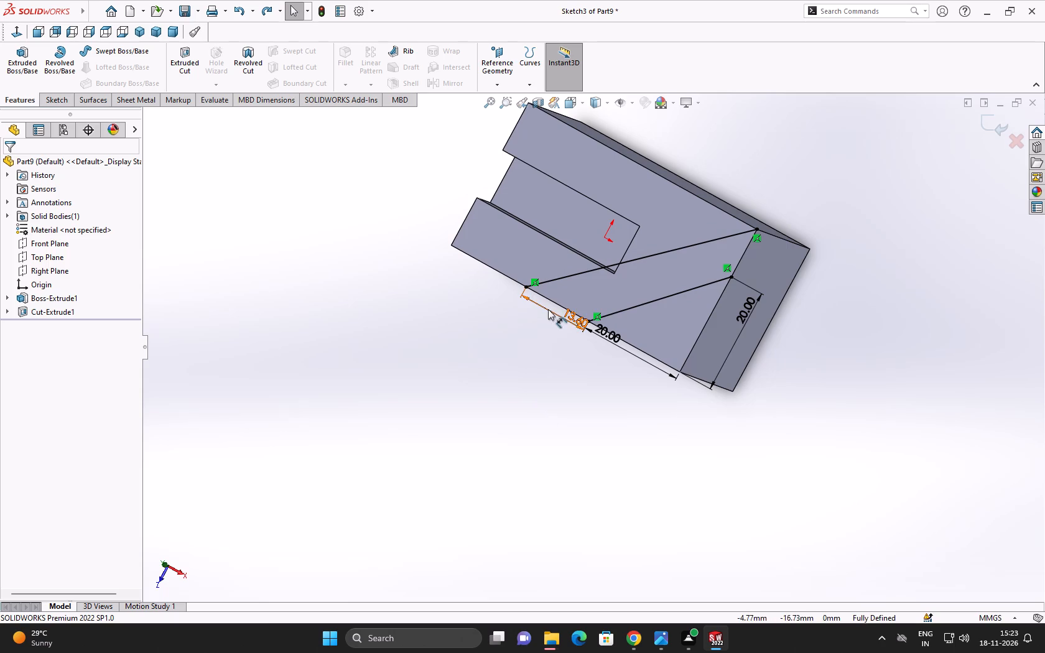
double_click(565, 313)
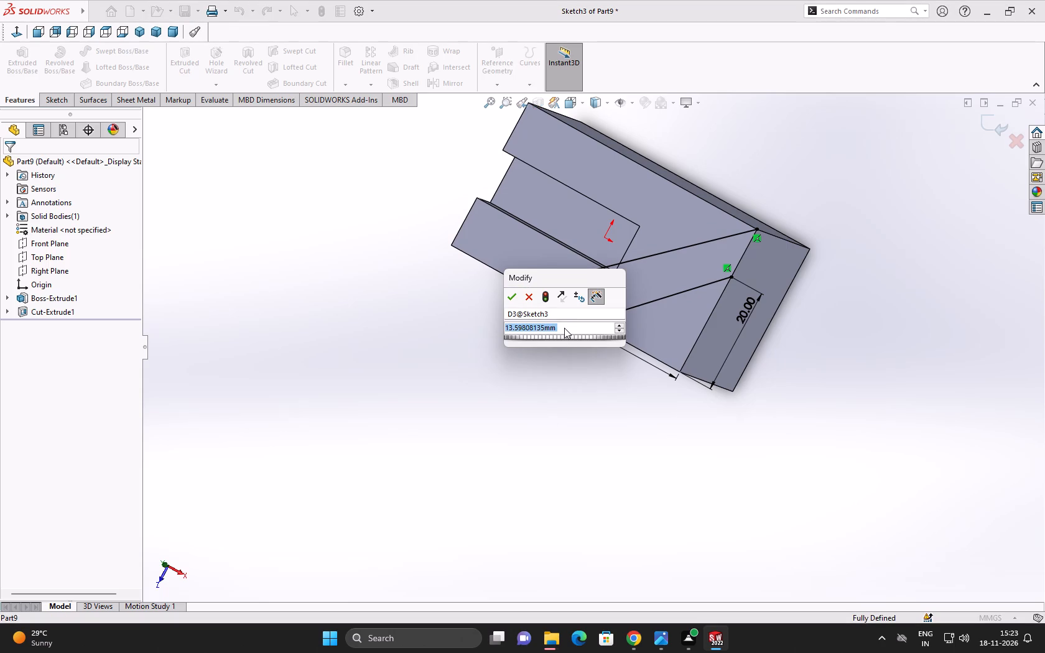
type("10")
left_click(513, 300)
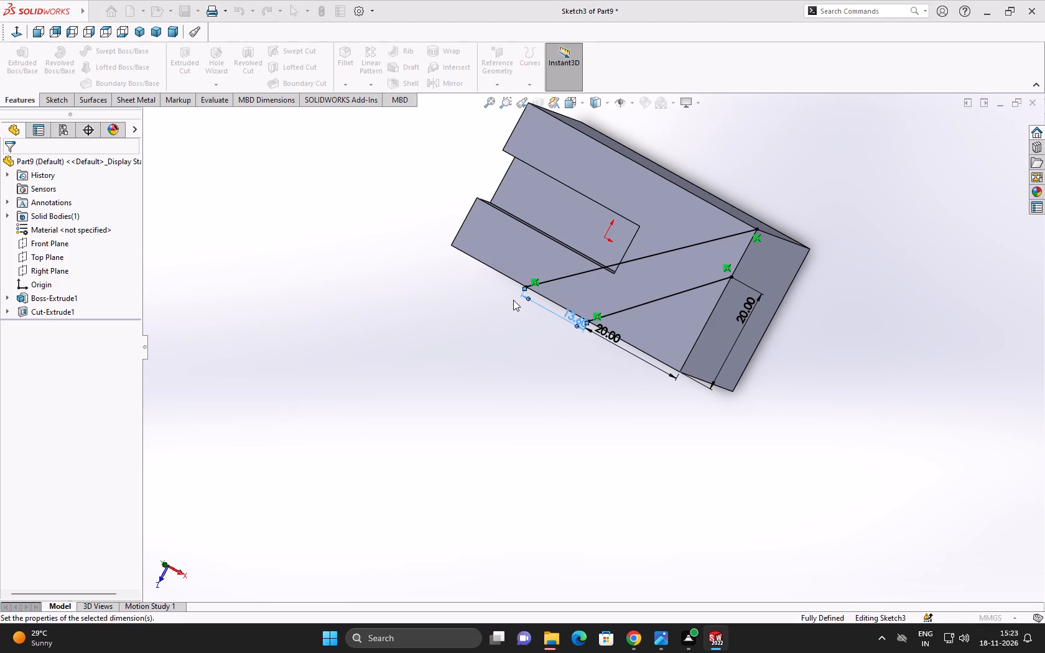
left_click(542, 376)
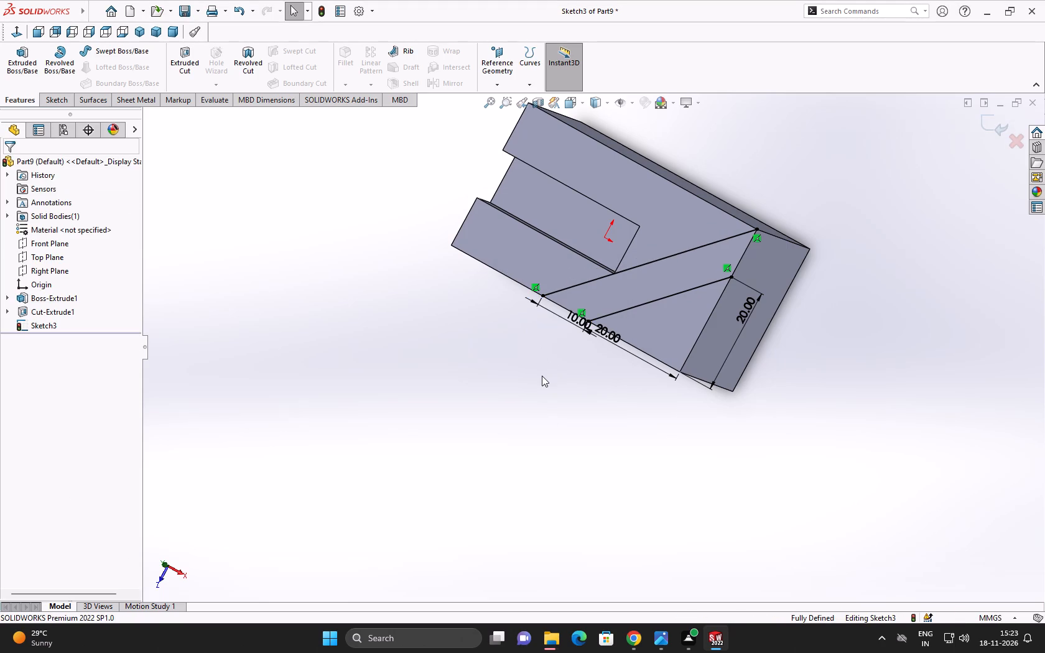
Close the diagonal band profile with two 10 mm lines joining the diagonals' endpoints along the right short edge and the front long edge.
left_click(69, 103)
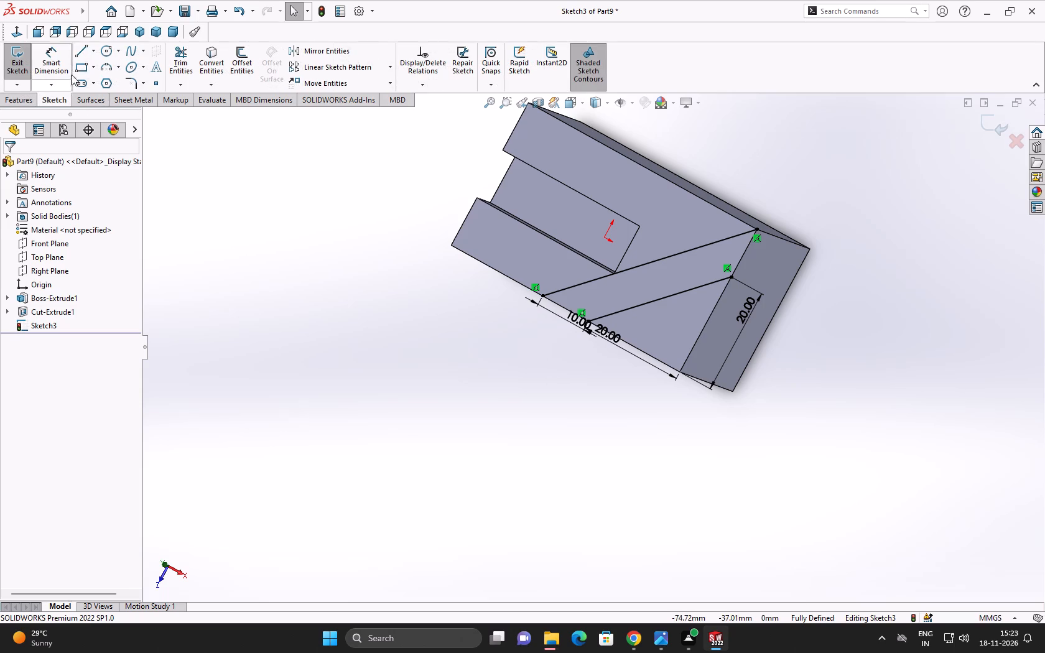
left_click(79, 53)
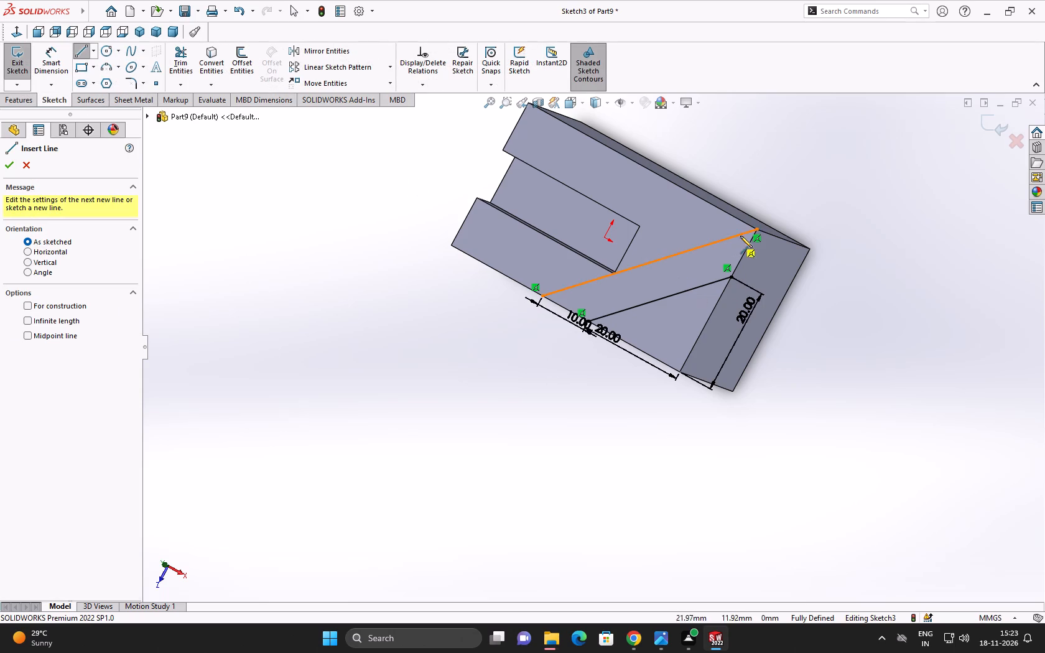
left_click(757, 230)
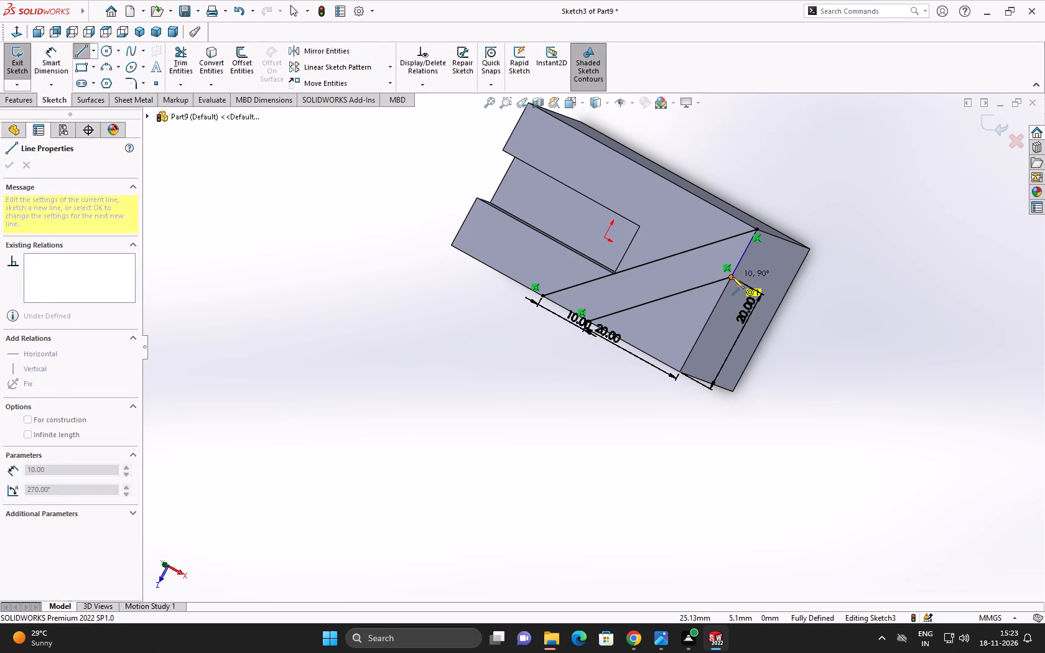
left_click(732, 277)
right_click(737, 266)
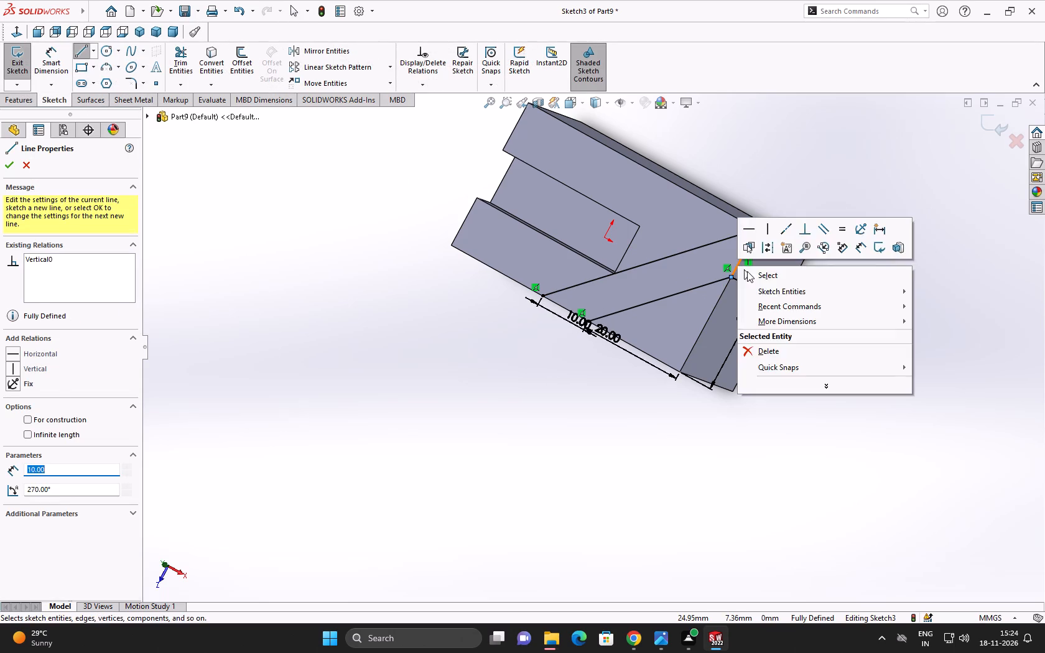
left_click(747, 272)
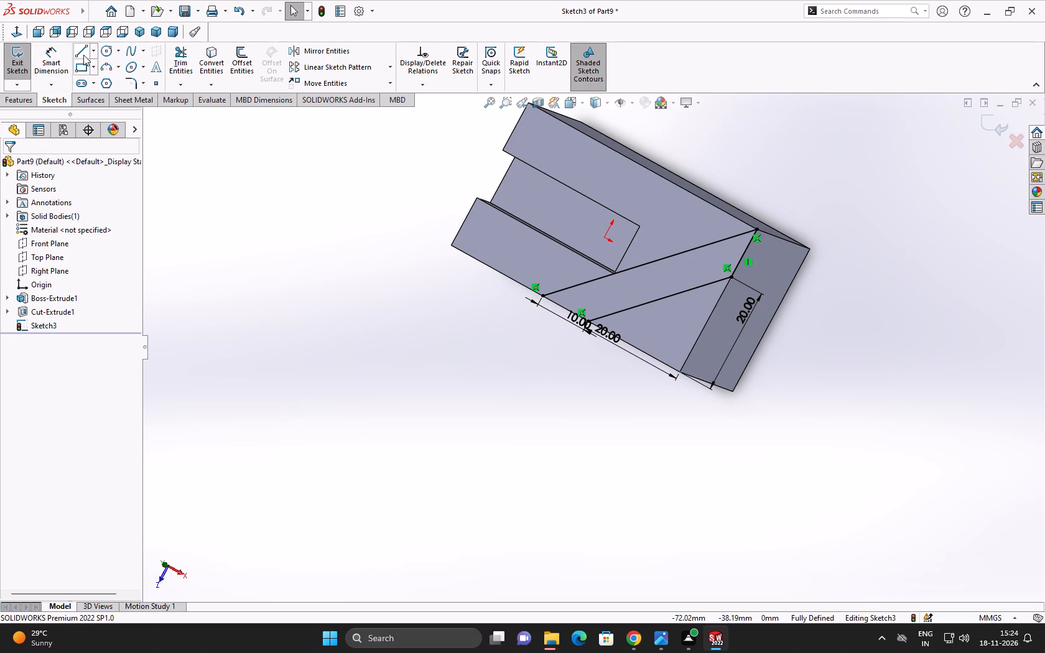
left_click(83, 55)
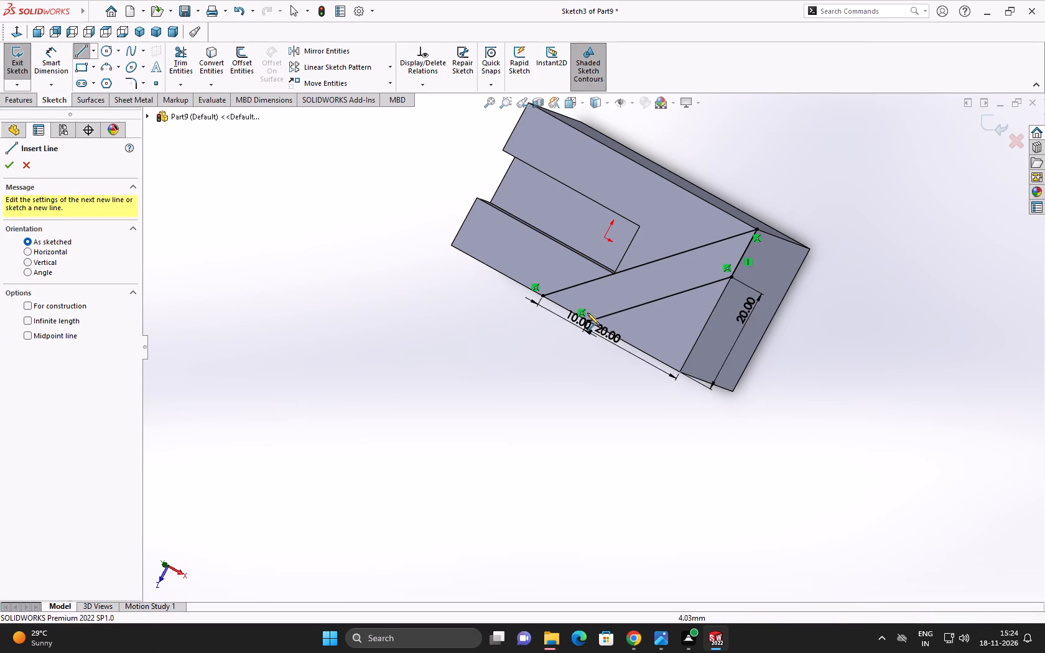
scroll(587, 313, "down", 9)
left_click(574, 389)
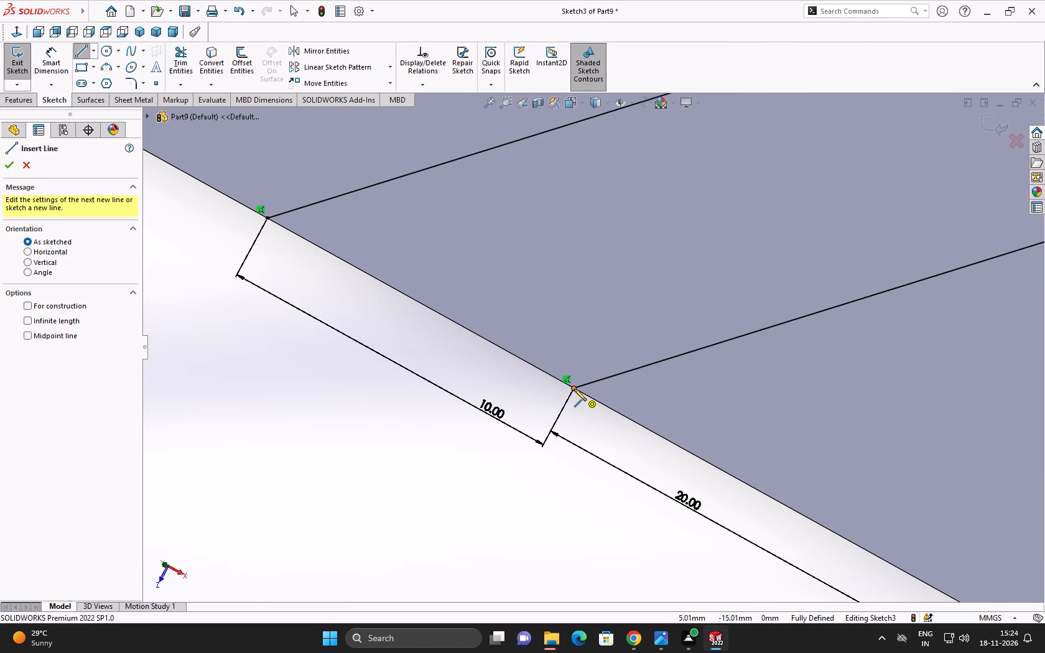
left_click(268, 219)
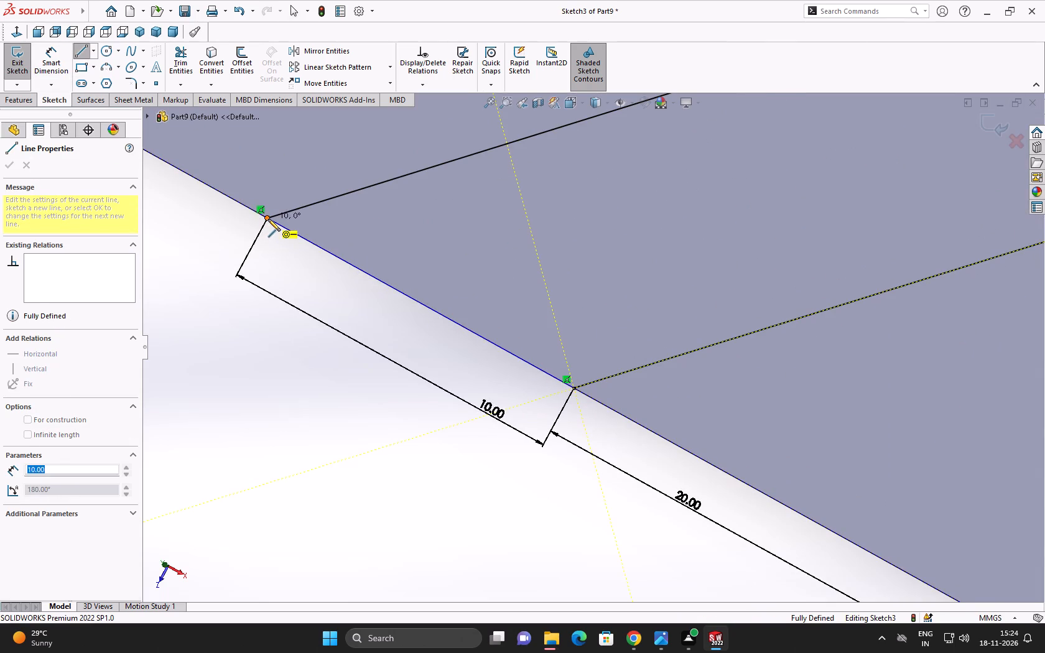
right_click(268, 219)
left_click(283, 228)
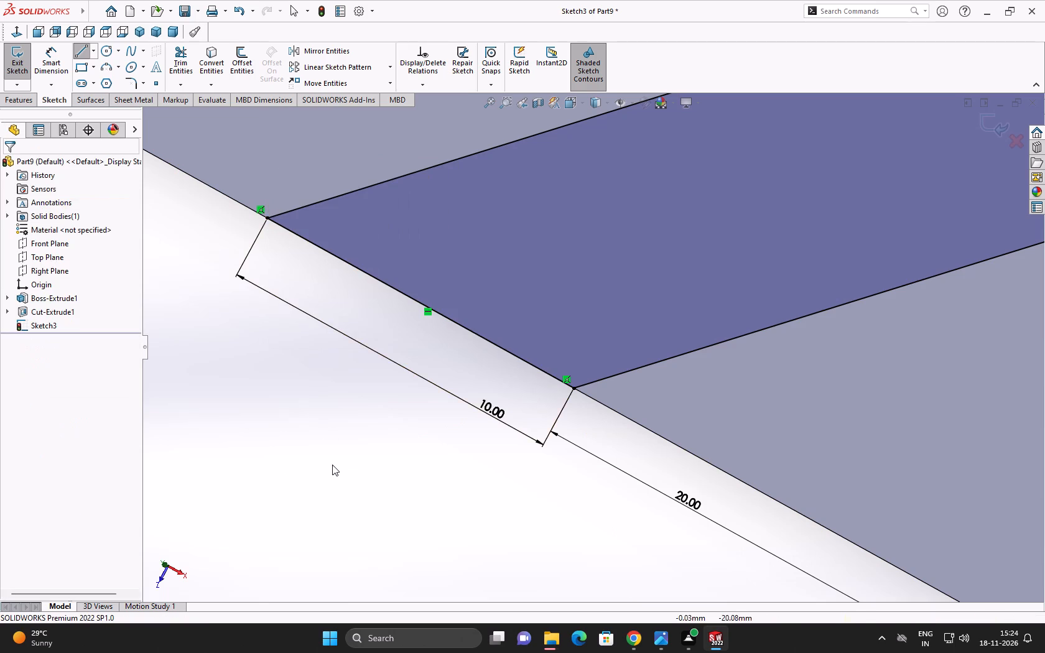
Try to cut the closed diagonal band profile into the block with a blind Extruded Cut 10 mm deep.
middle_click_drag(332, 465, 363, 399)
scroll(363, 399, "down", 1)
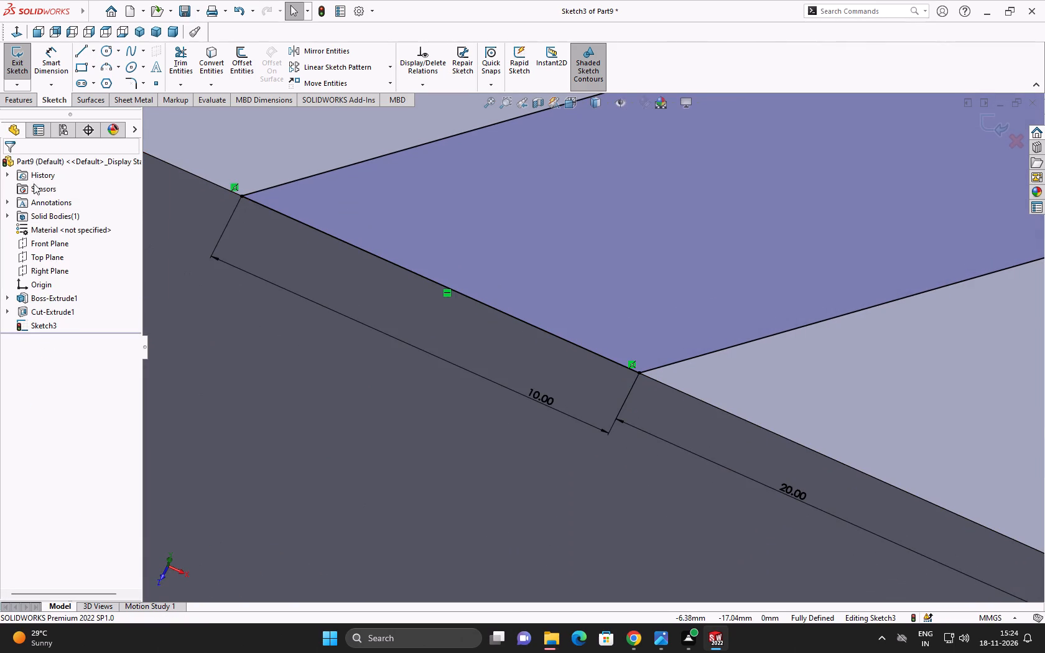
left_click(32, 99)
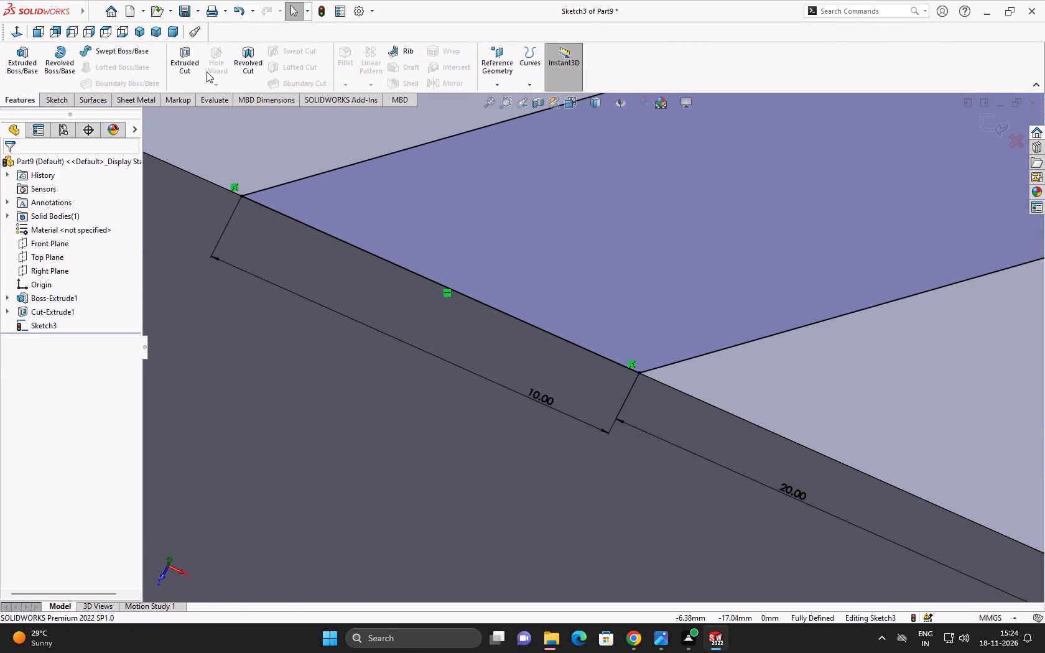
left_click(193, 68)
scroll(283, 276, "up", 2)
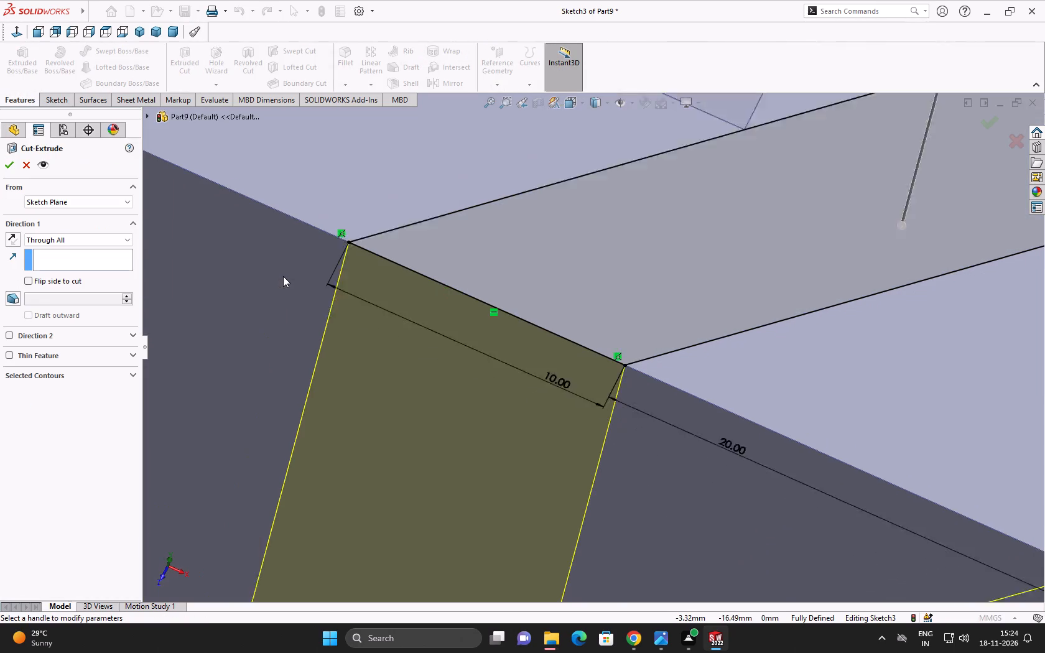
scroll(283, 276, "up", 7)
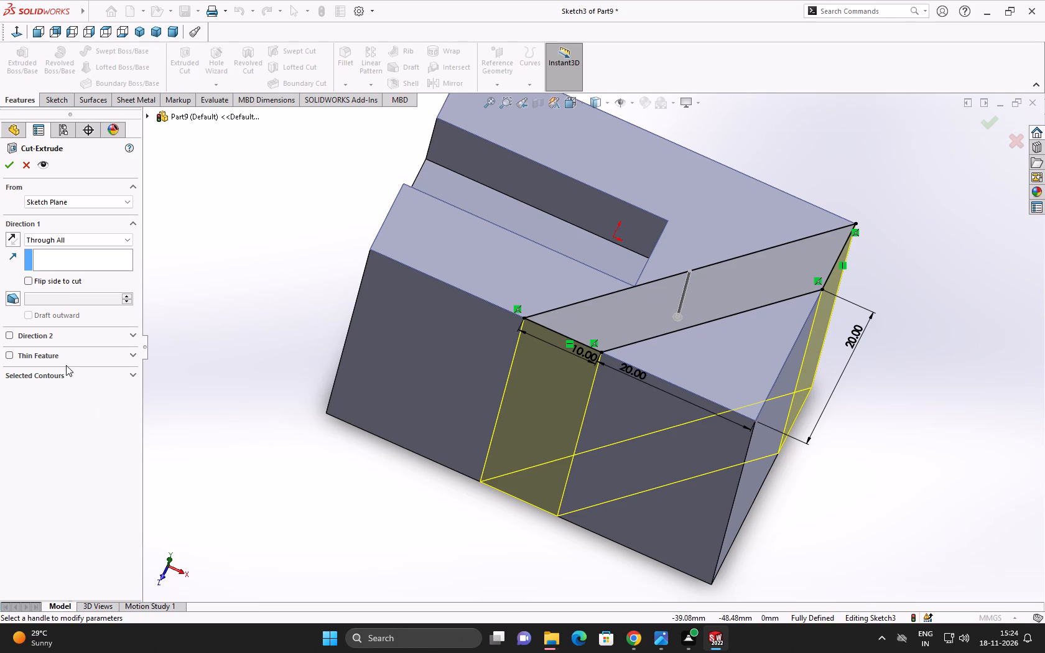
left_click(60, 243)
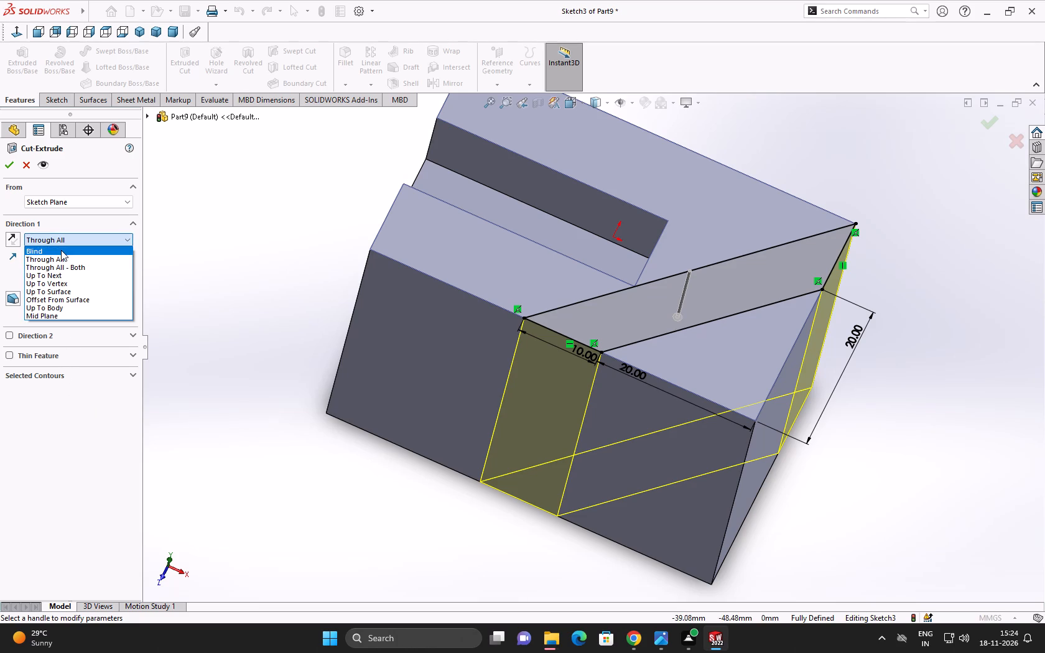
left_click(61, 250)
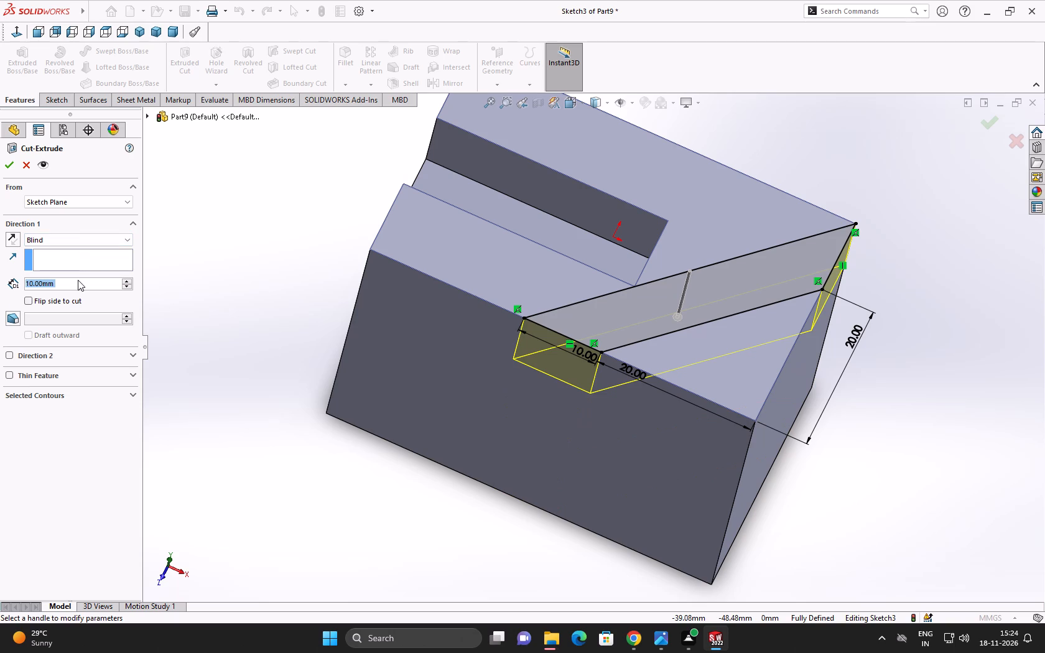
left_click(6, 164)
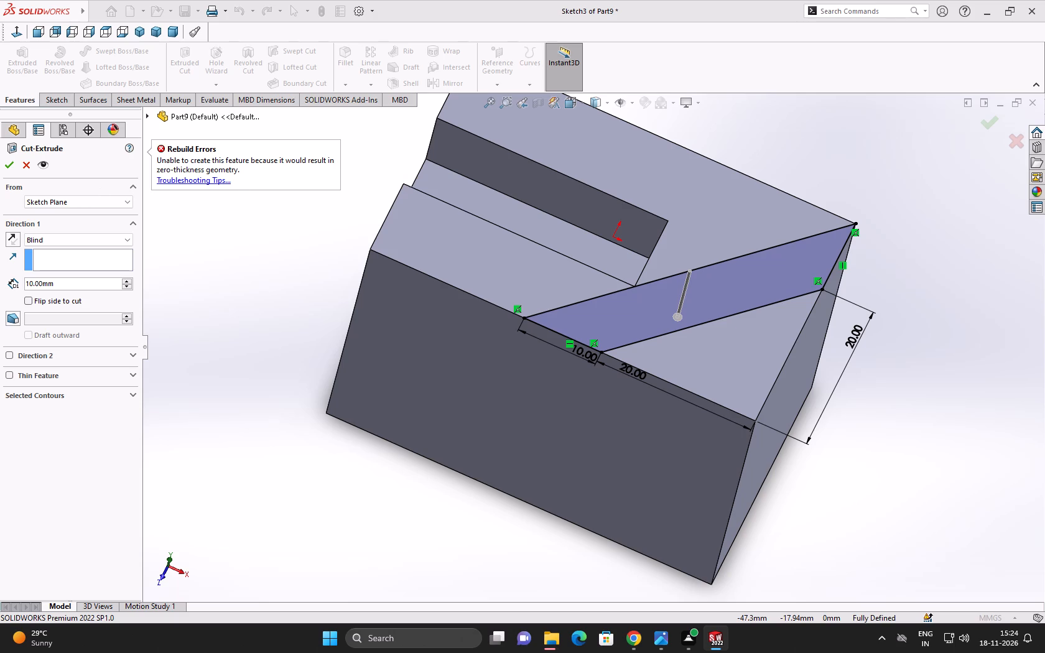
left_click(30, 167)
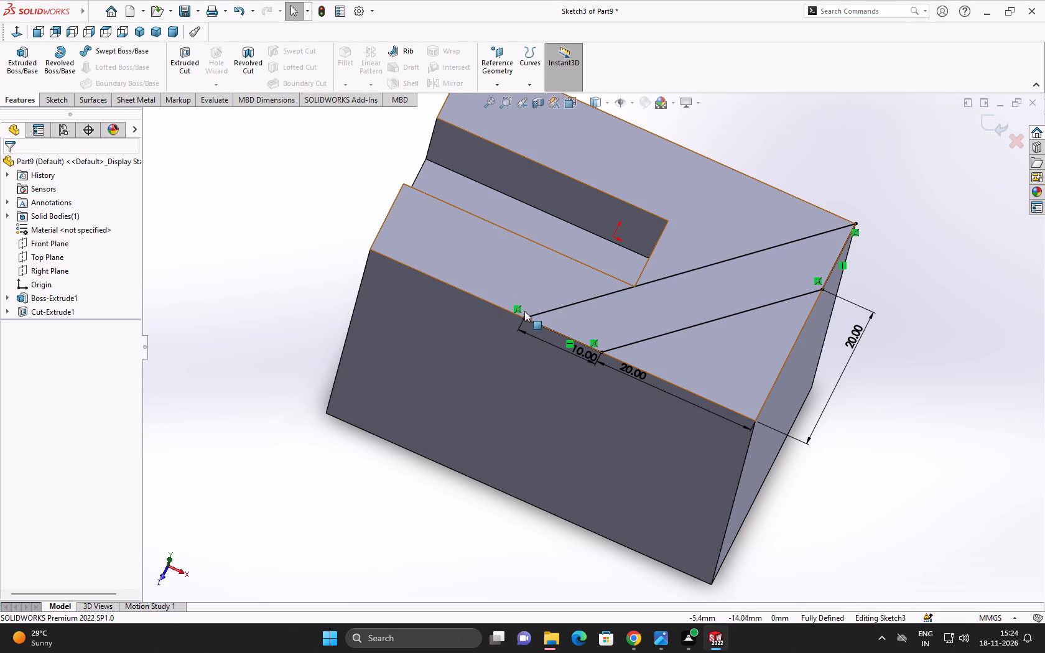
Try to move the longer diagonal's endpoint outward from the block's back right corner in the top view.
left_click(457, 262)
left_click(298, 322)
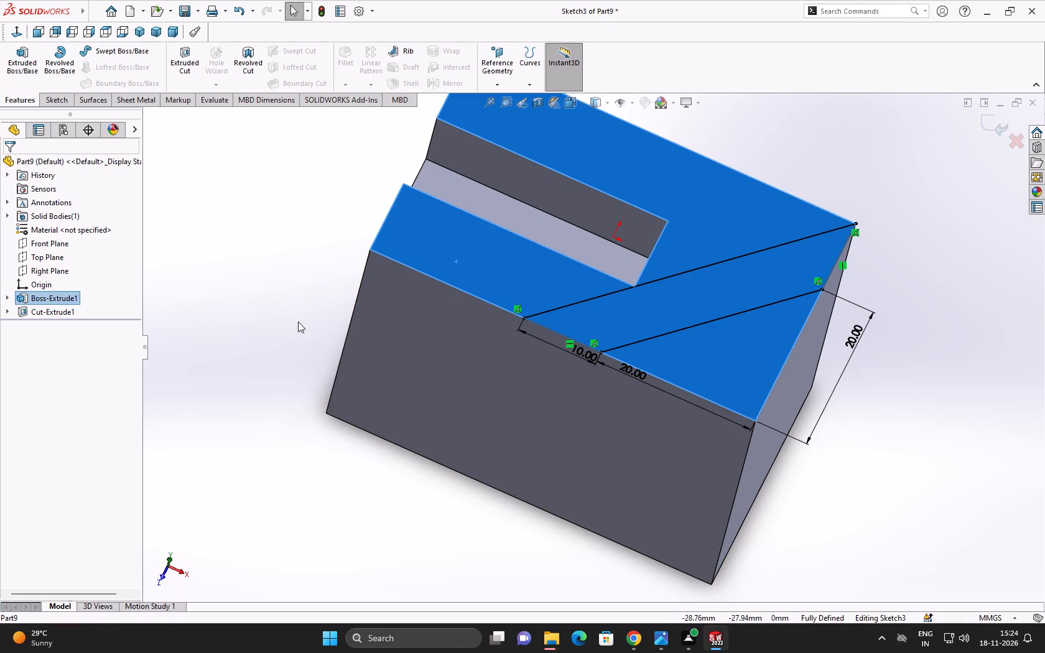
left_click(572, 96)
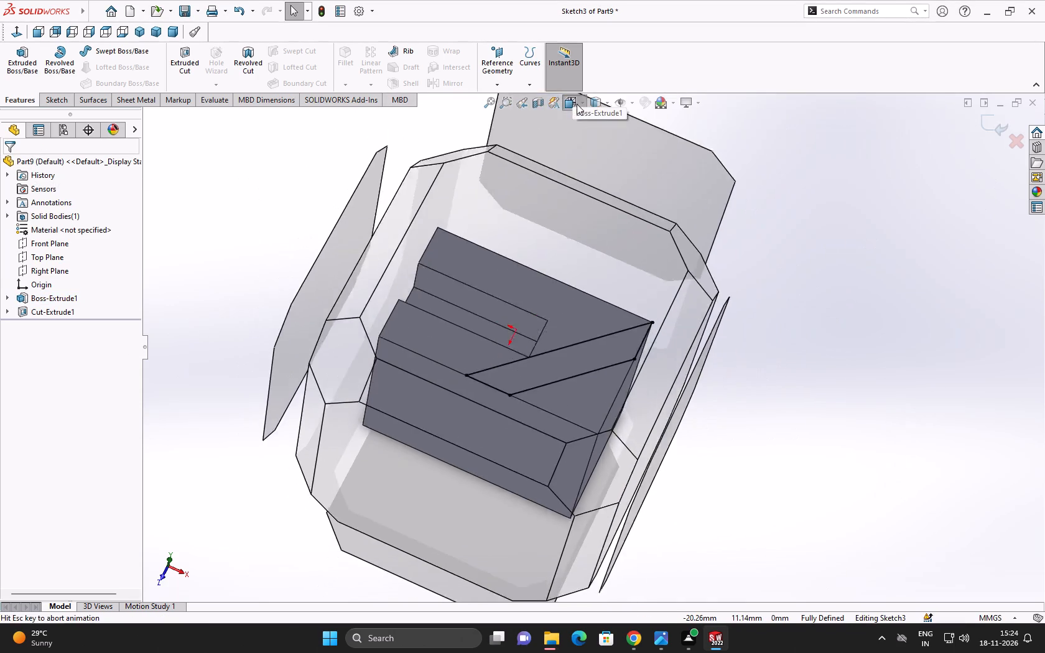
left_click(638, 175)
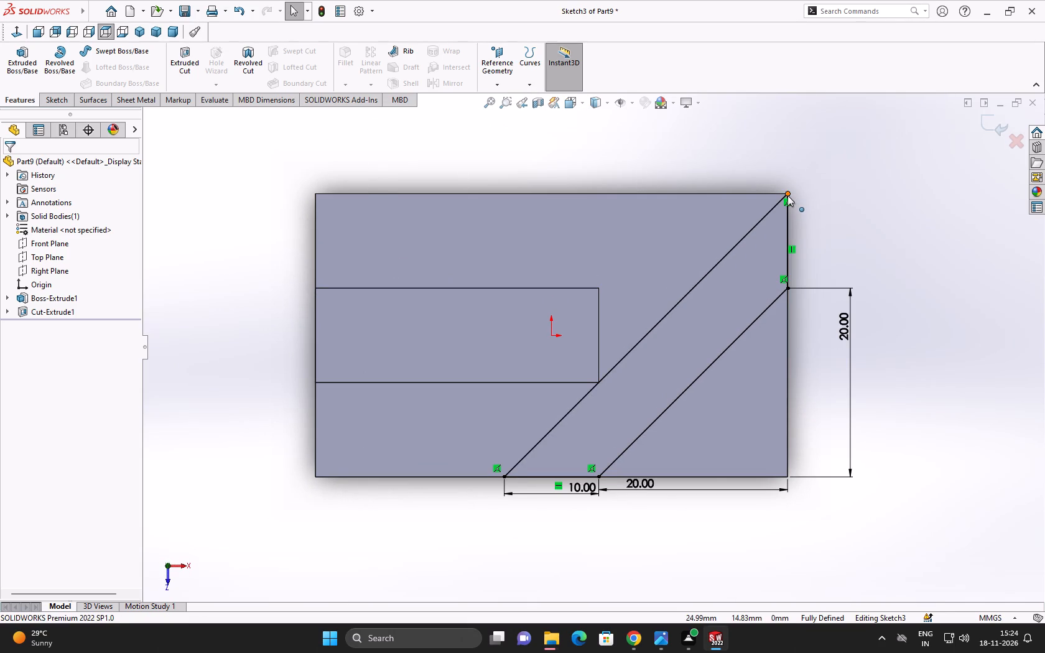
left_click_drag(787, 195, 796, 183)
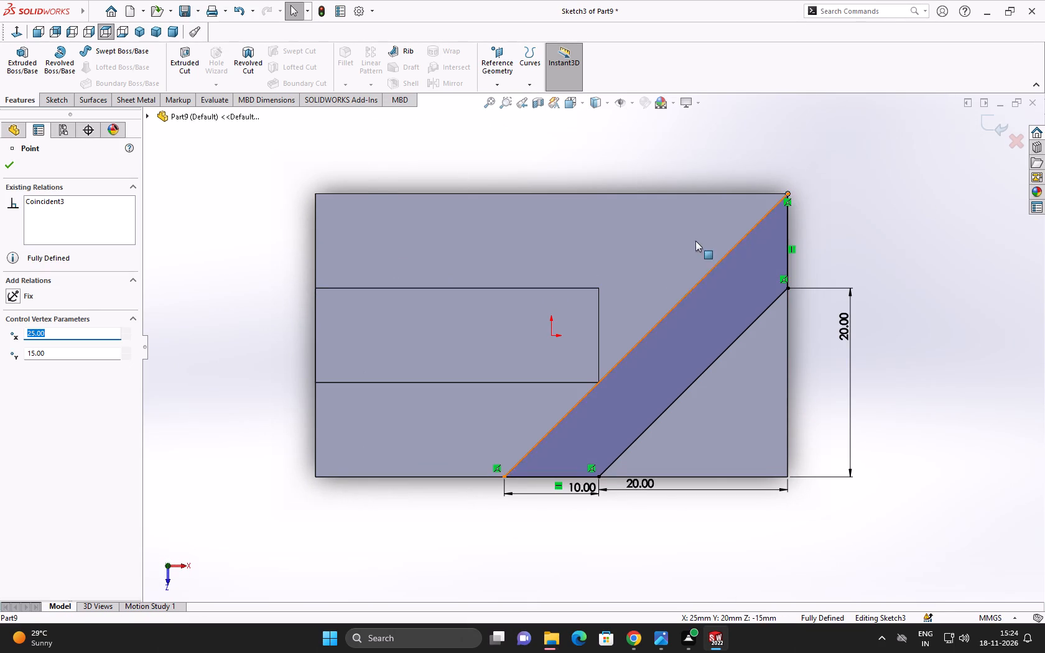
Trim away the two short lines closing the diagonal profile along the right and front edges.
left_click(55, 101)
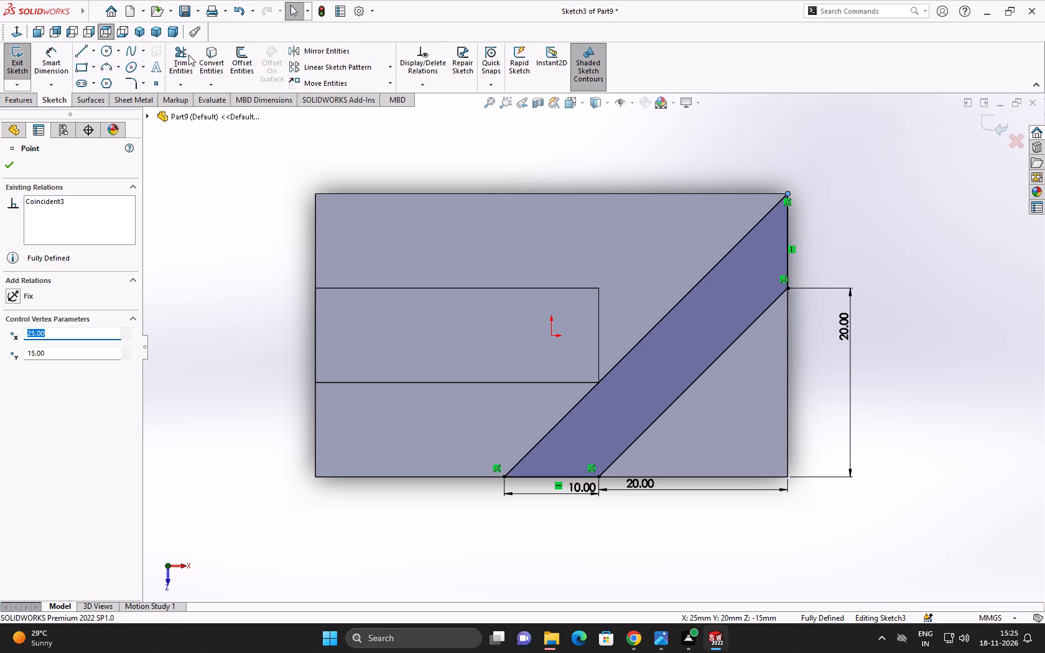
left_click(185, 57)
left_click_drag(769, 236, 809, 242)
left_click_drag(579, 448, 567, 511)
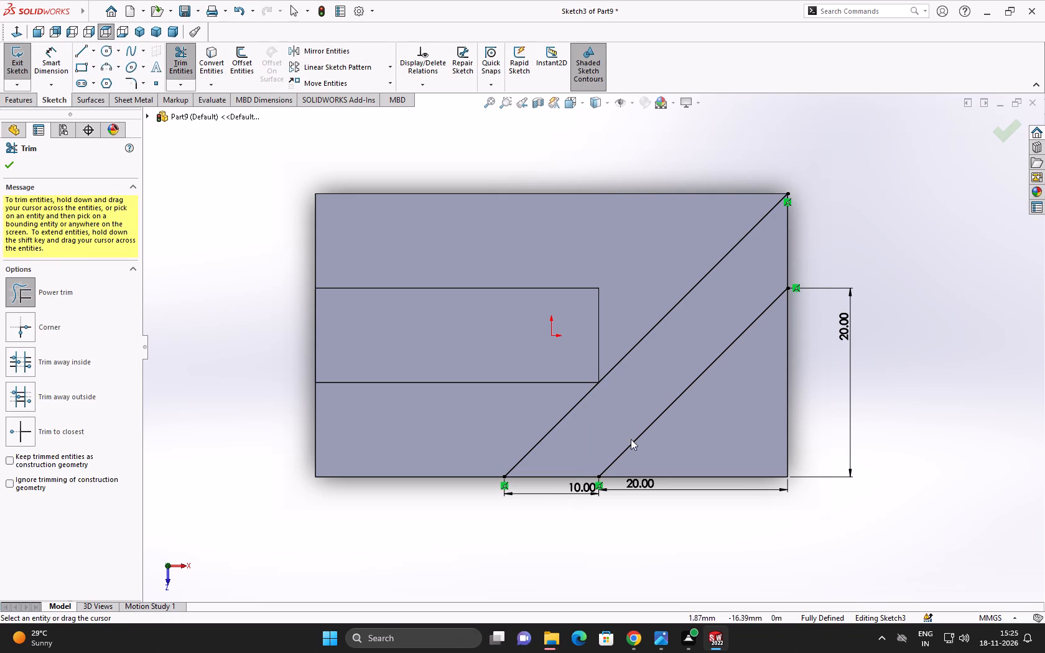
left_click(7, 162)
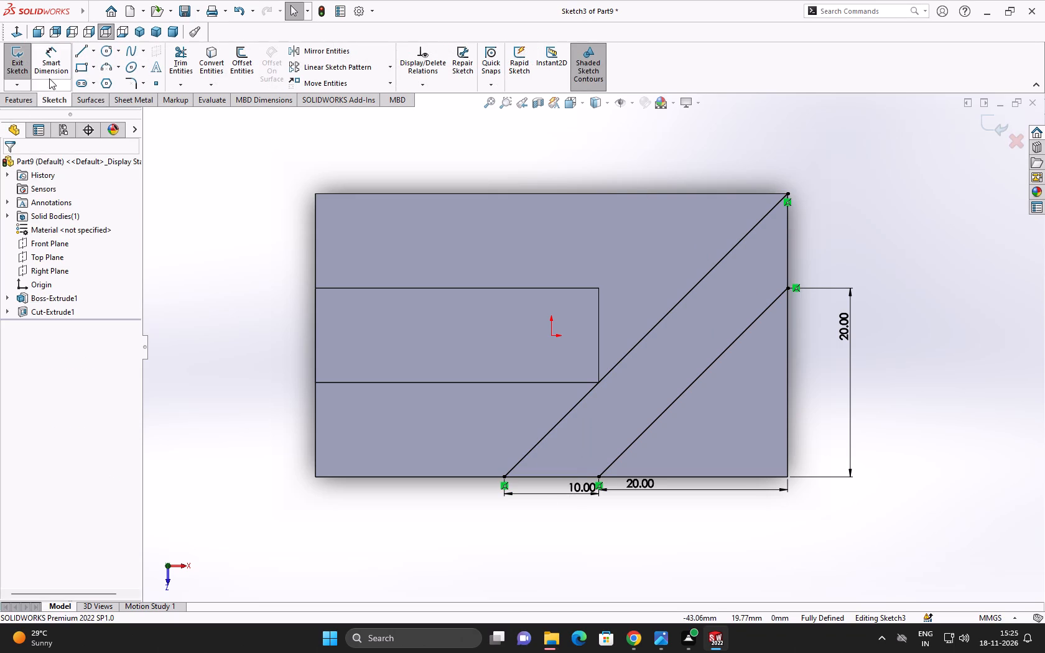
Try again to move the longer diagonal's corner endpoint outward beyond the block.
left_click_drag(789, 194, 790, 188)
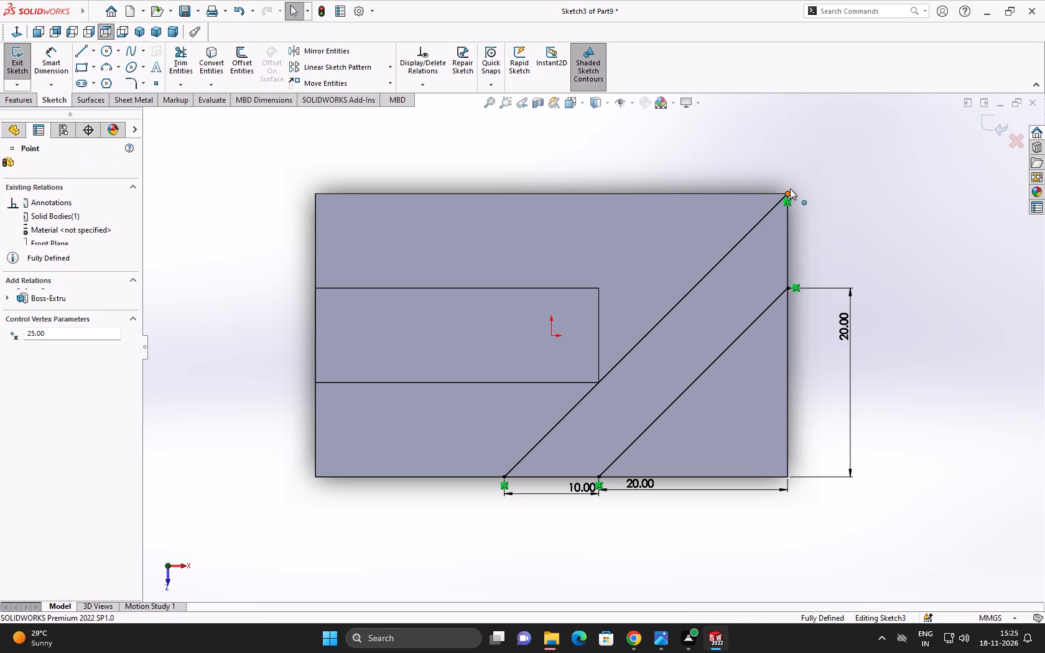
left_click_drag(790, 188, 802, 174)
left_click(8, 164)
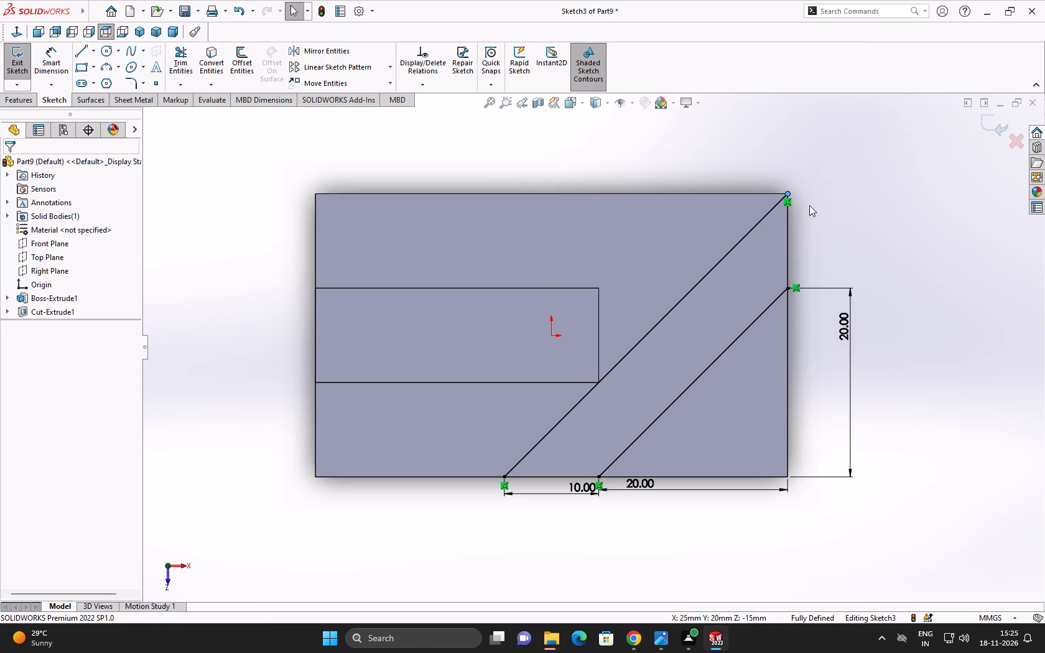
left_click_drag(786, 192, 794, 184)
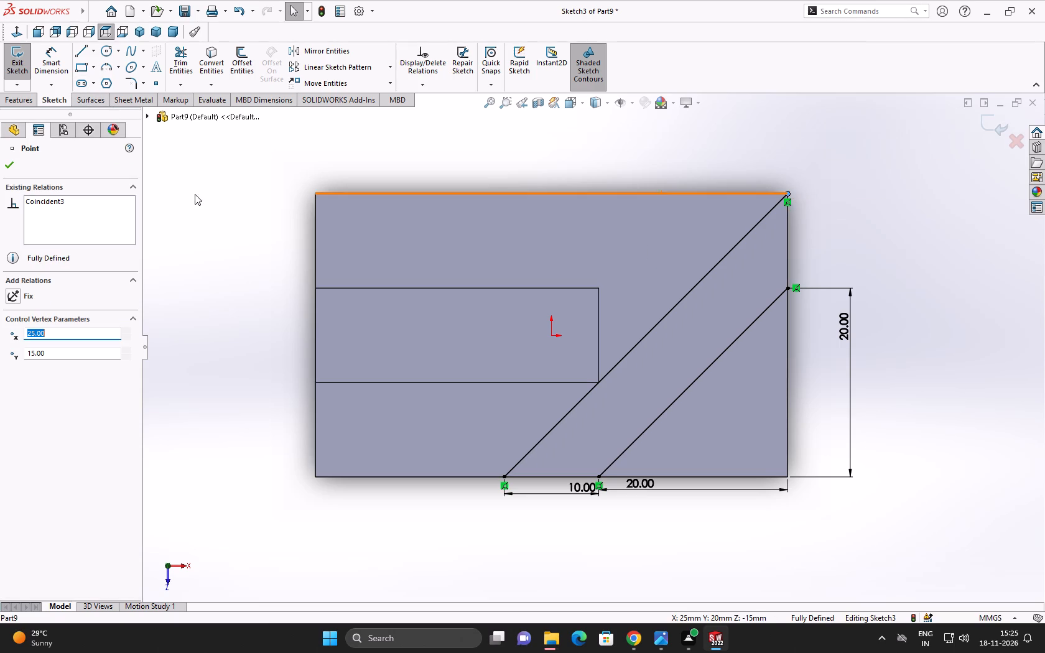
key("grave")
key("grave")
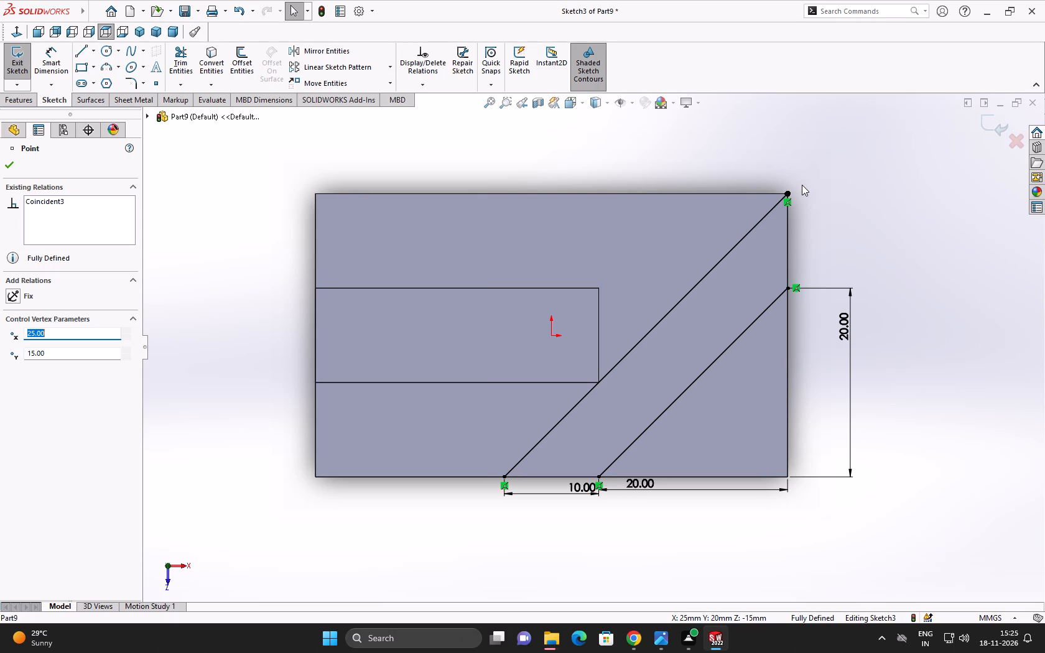
Sketch a vertical line about 13 mm long just outside the block's right short edge, spanning past both diagonals' endpoints.
left_click(73, 50)
left_click(85, 52)
left_click(815, 174)
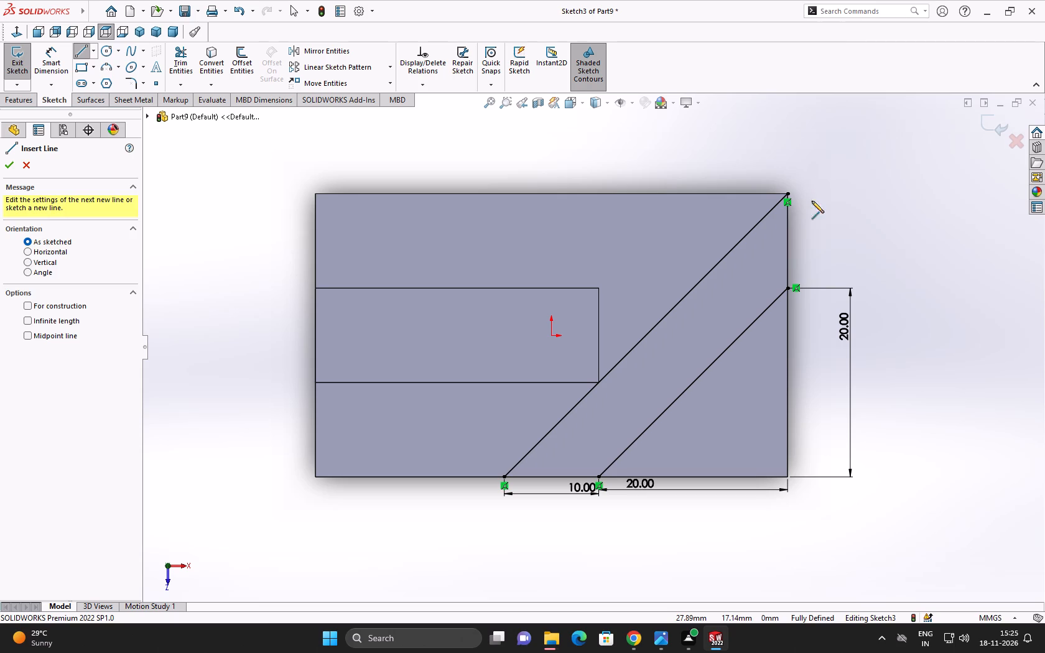
left_click(819, 295)
right_click(819, 295)
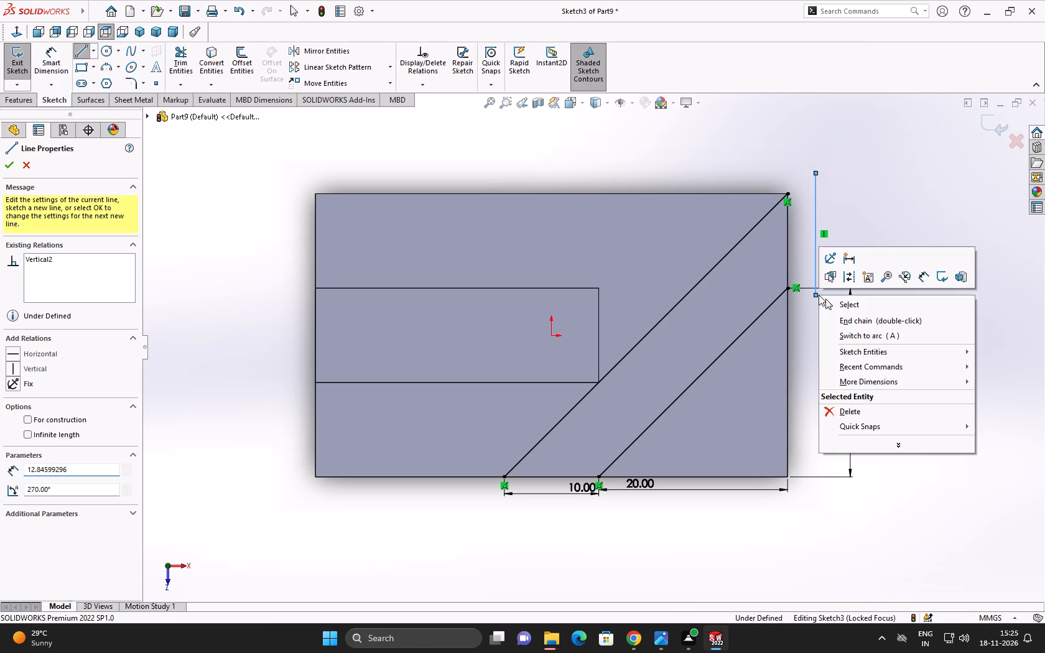
left_click(822, 302)
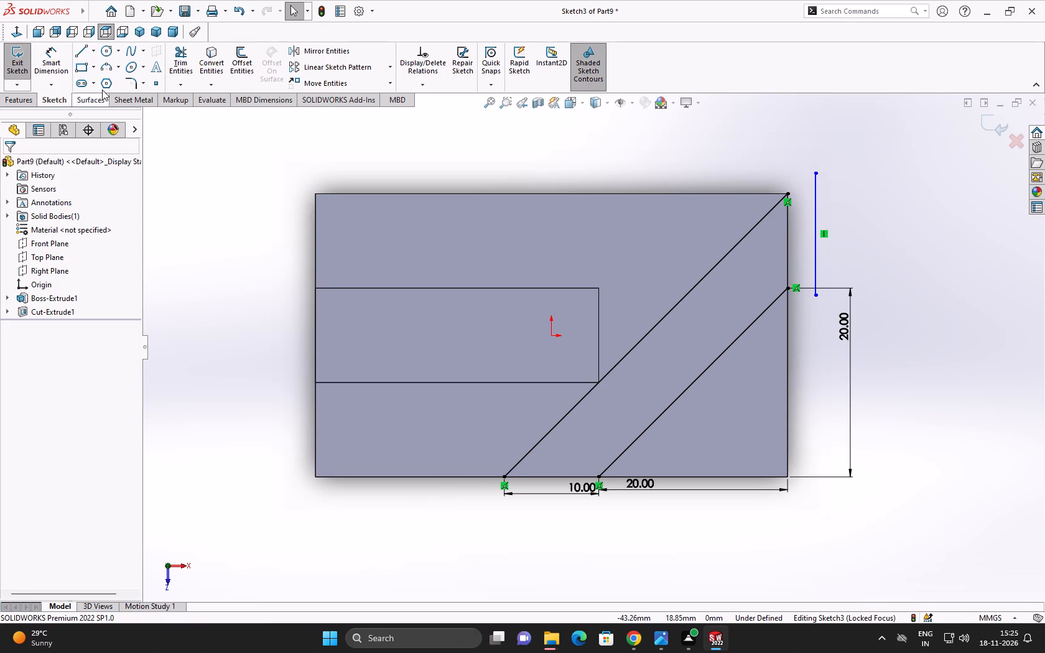
Sketch a horizontal line about 17 mm long just outside the block's front long edge, spanning past both diagonals' endpoints.
left_click(82, 53)
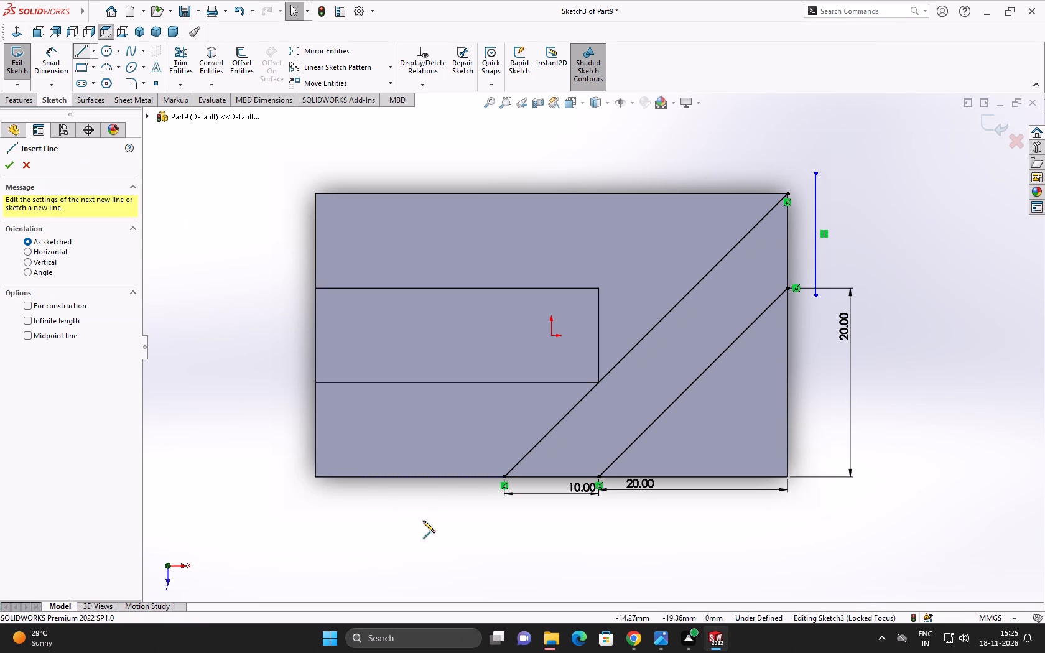
left_click(488, 520)
left_click(648, 521)
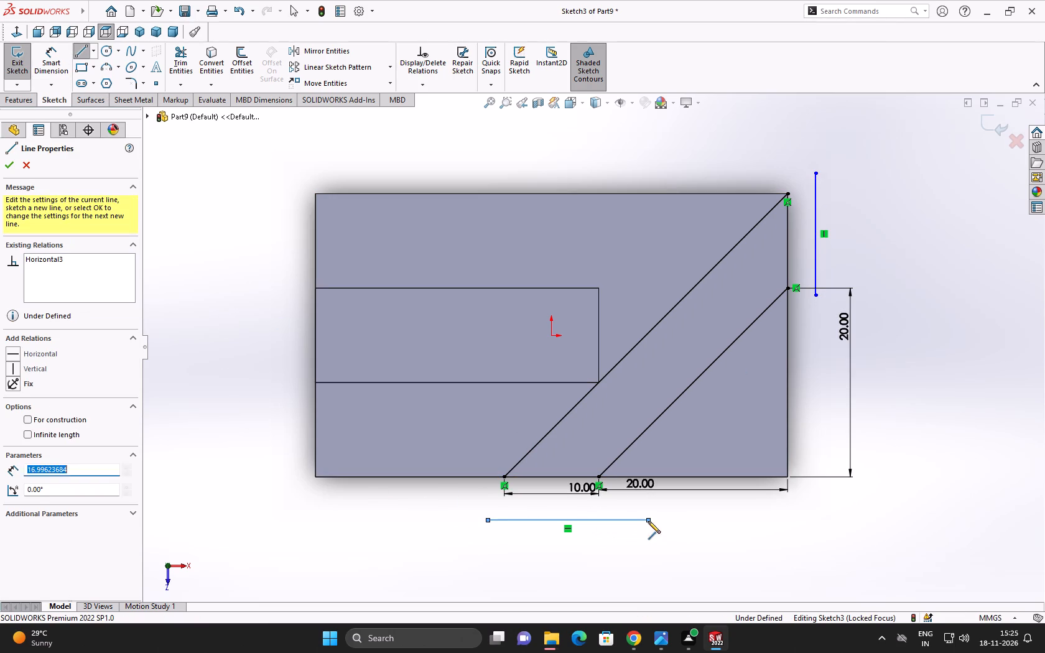
right_click(648, 521)
left_click(670, 506)
left_click(618, 521)
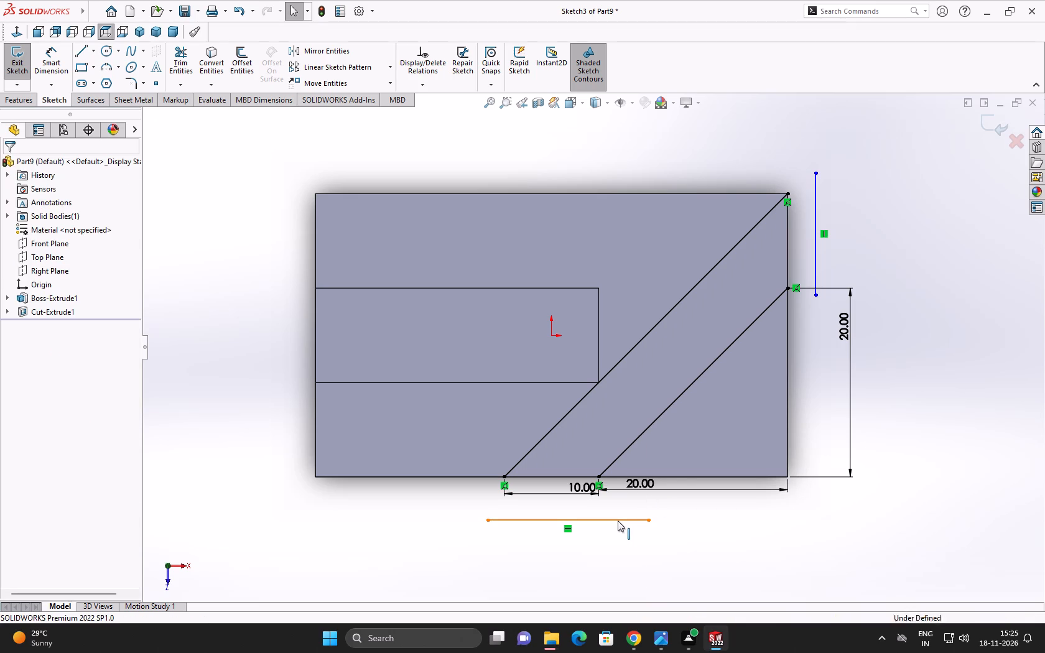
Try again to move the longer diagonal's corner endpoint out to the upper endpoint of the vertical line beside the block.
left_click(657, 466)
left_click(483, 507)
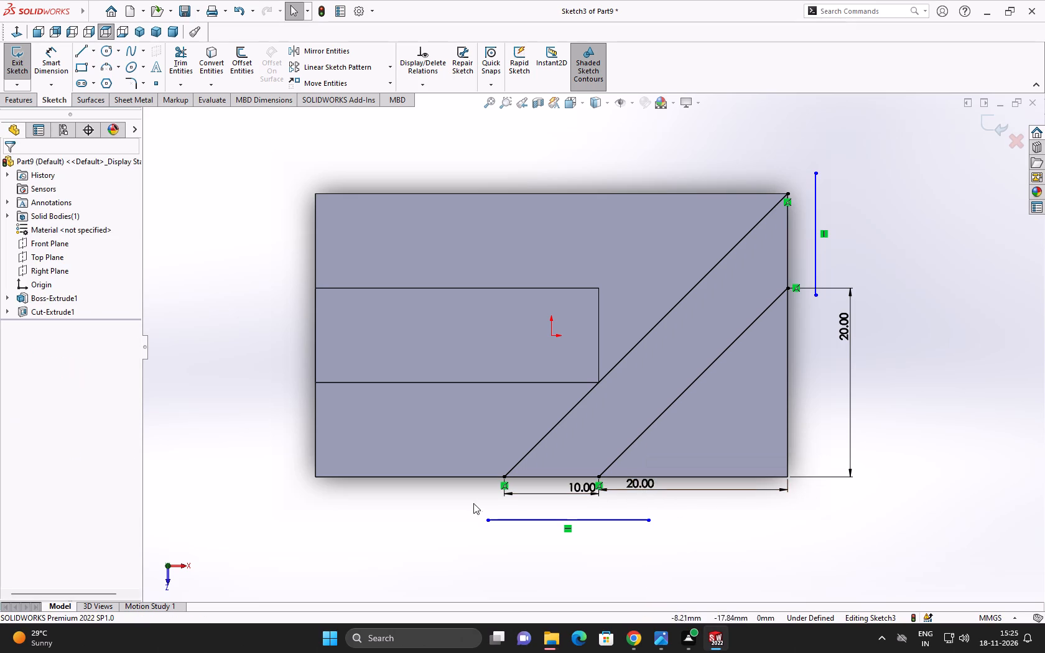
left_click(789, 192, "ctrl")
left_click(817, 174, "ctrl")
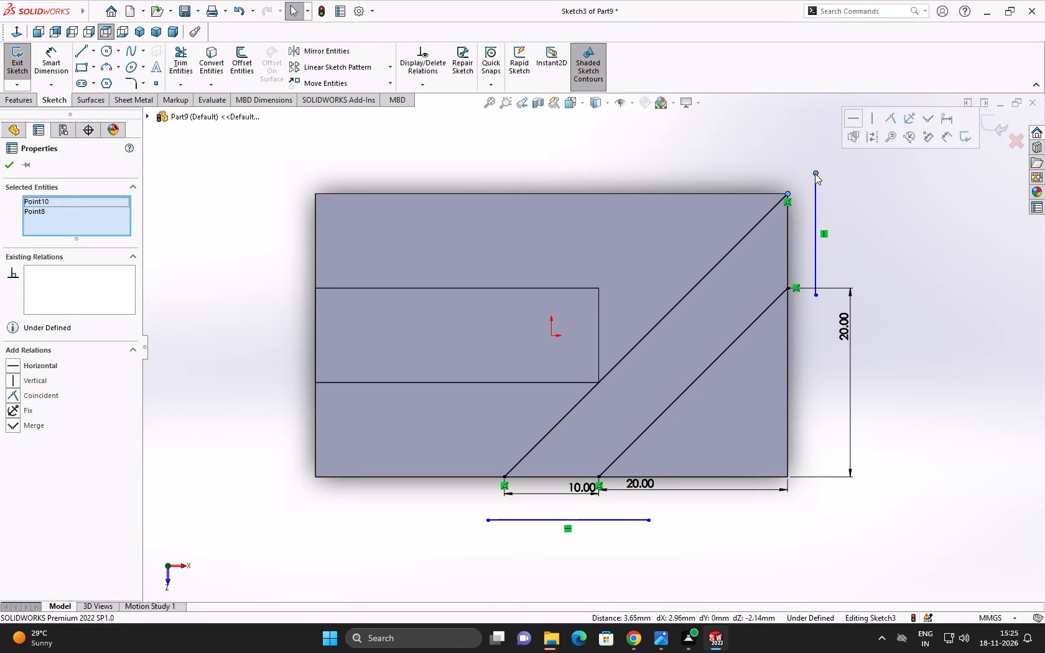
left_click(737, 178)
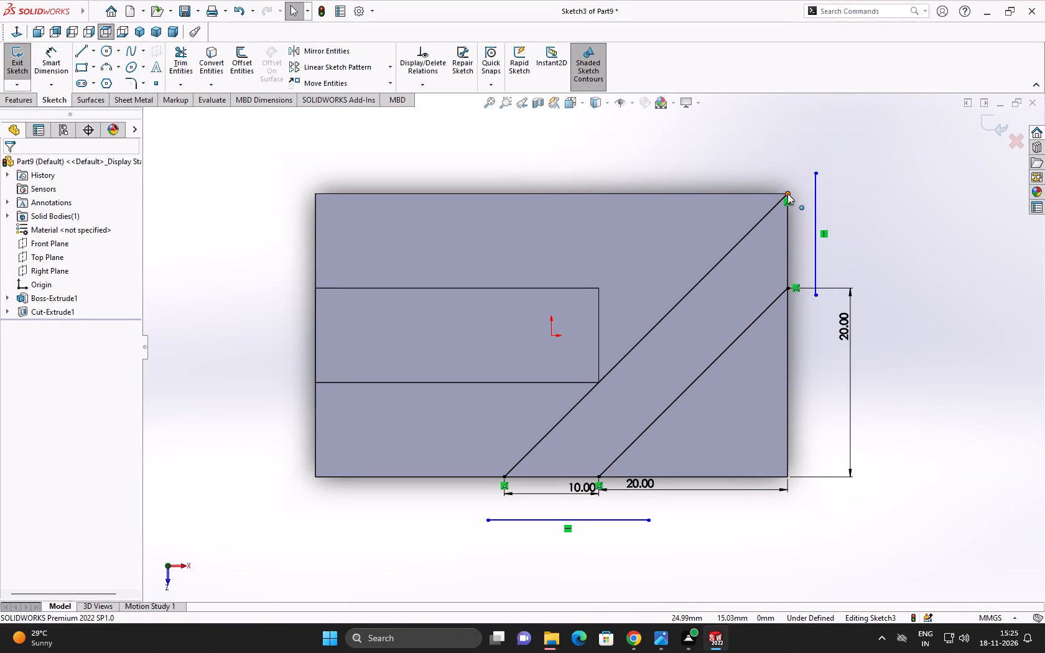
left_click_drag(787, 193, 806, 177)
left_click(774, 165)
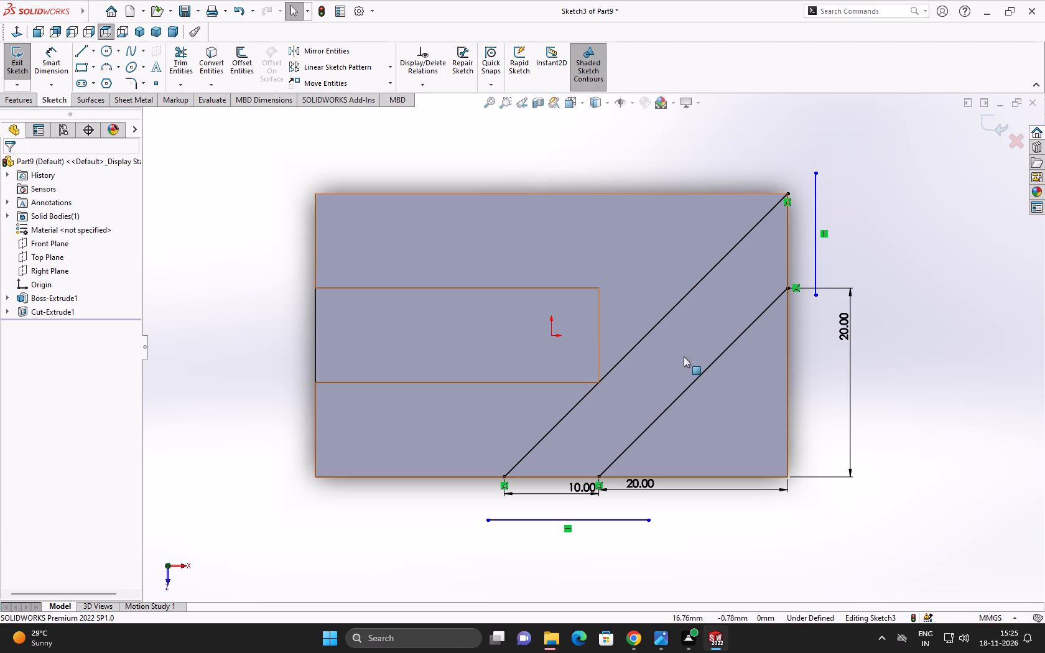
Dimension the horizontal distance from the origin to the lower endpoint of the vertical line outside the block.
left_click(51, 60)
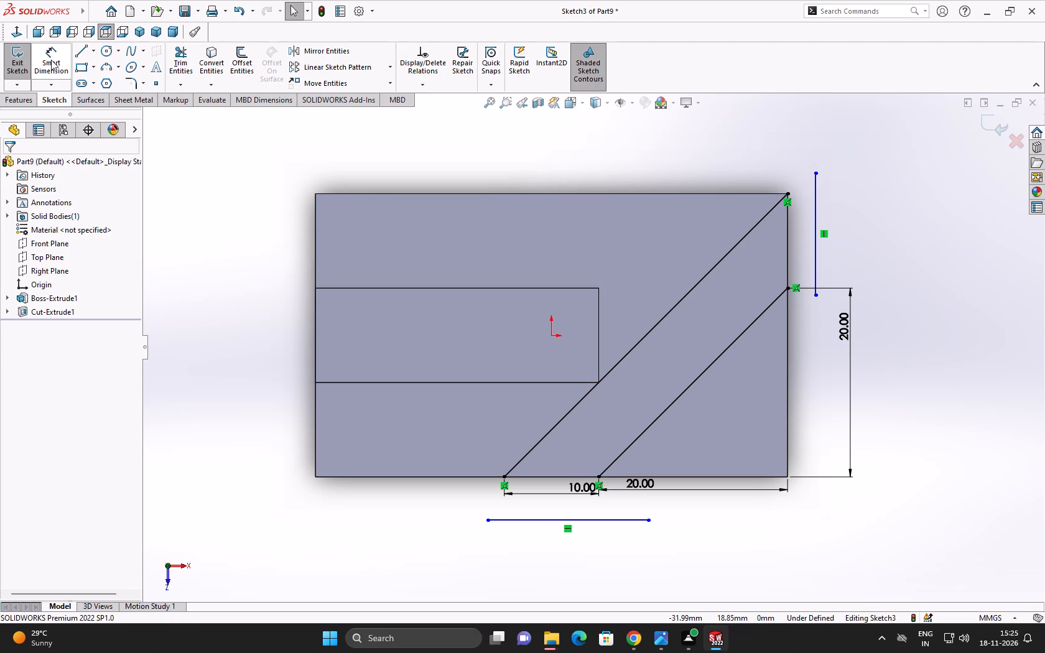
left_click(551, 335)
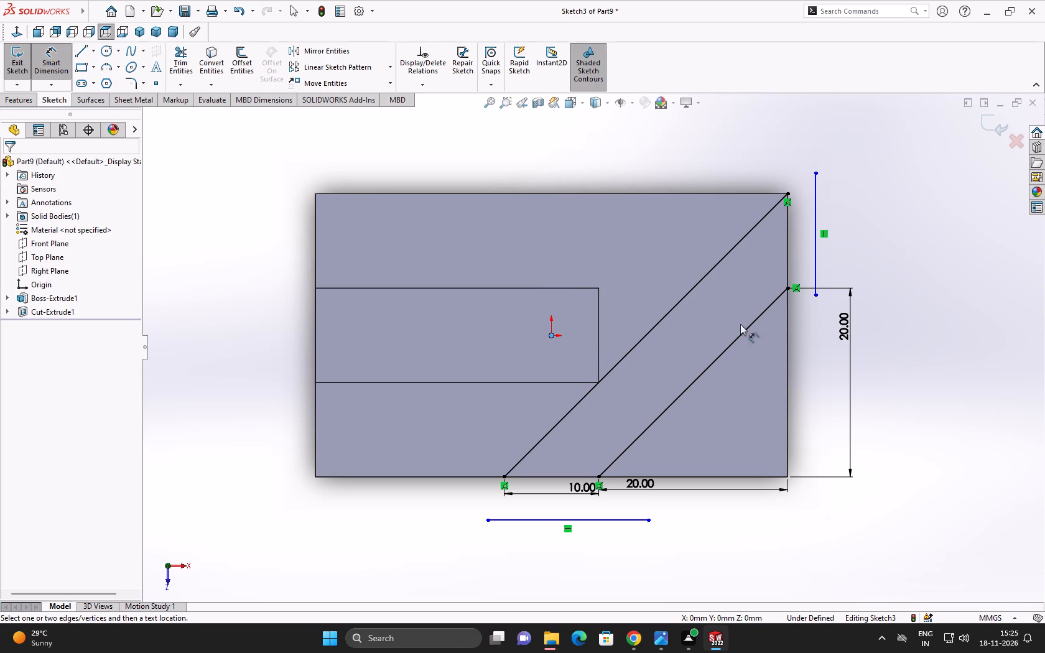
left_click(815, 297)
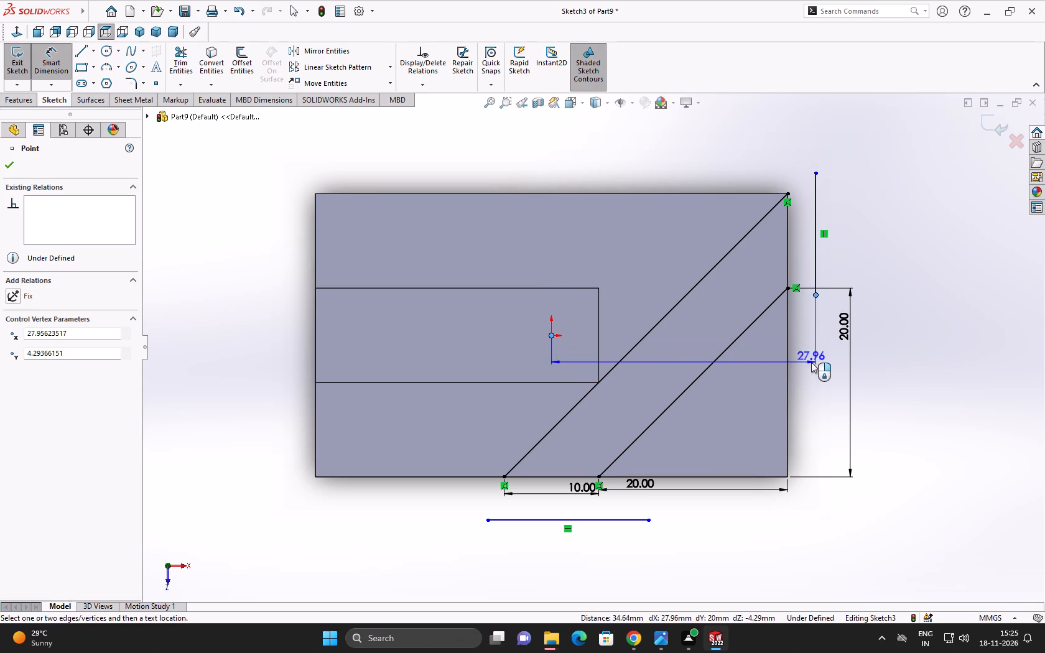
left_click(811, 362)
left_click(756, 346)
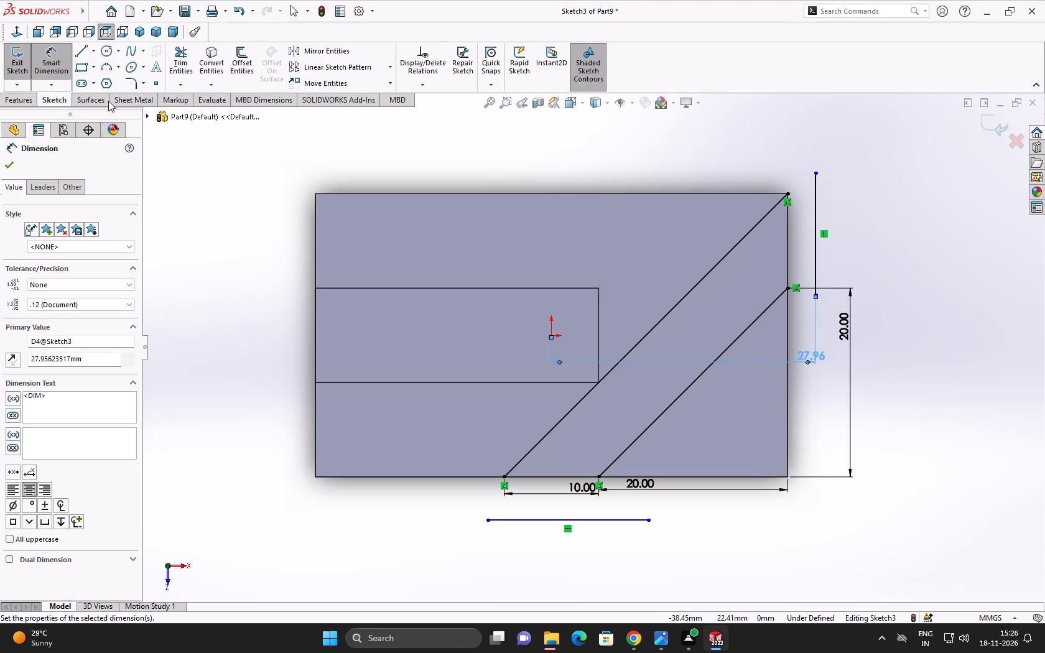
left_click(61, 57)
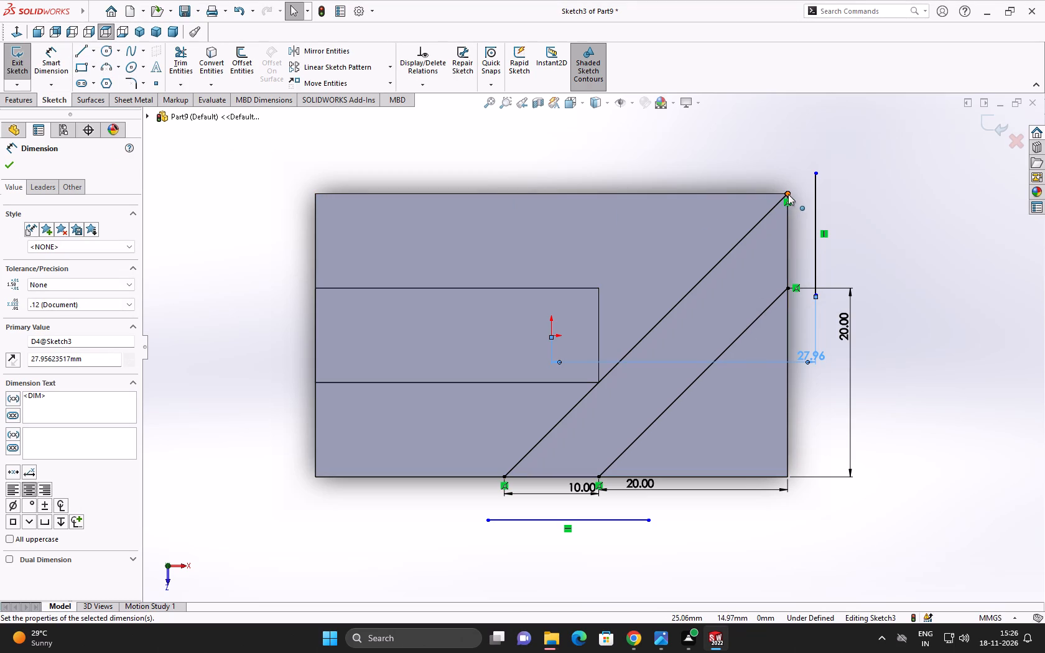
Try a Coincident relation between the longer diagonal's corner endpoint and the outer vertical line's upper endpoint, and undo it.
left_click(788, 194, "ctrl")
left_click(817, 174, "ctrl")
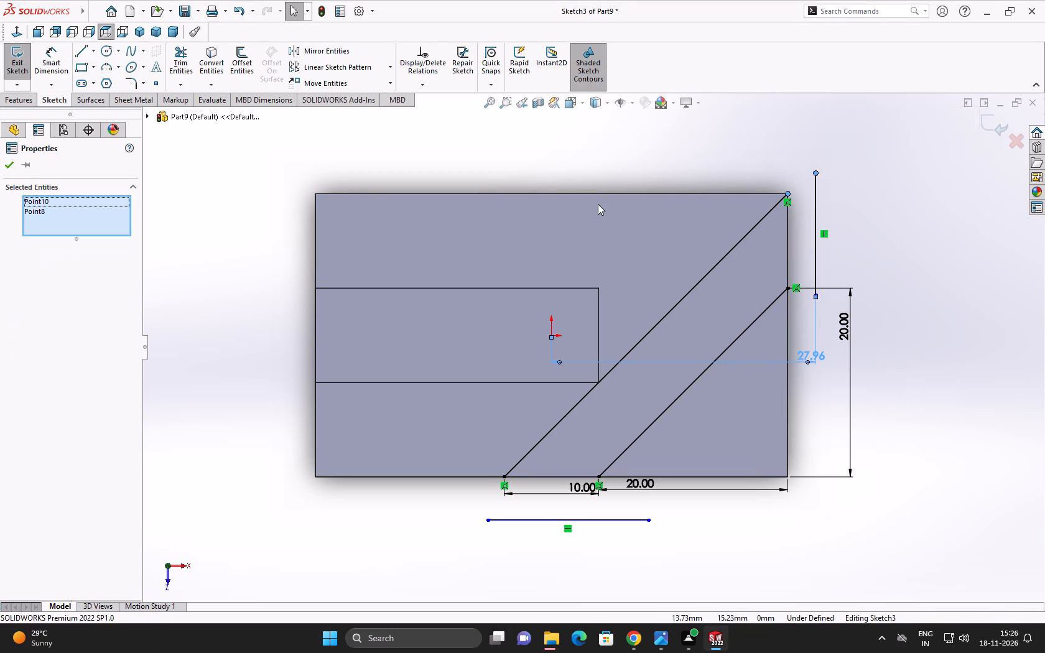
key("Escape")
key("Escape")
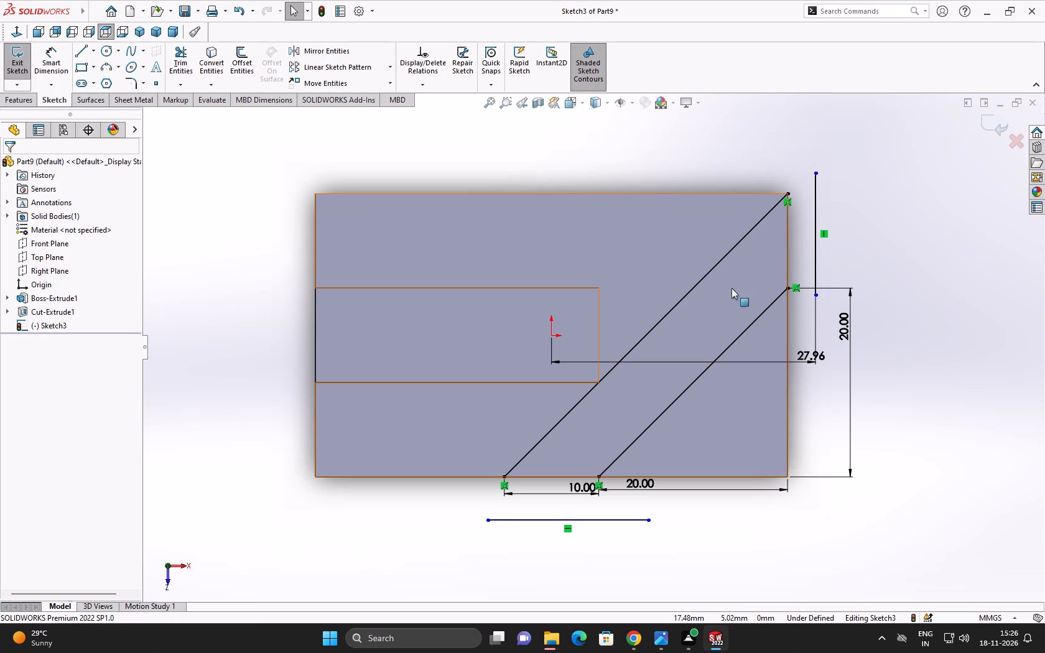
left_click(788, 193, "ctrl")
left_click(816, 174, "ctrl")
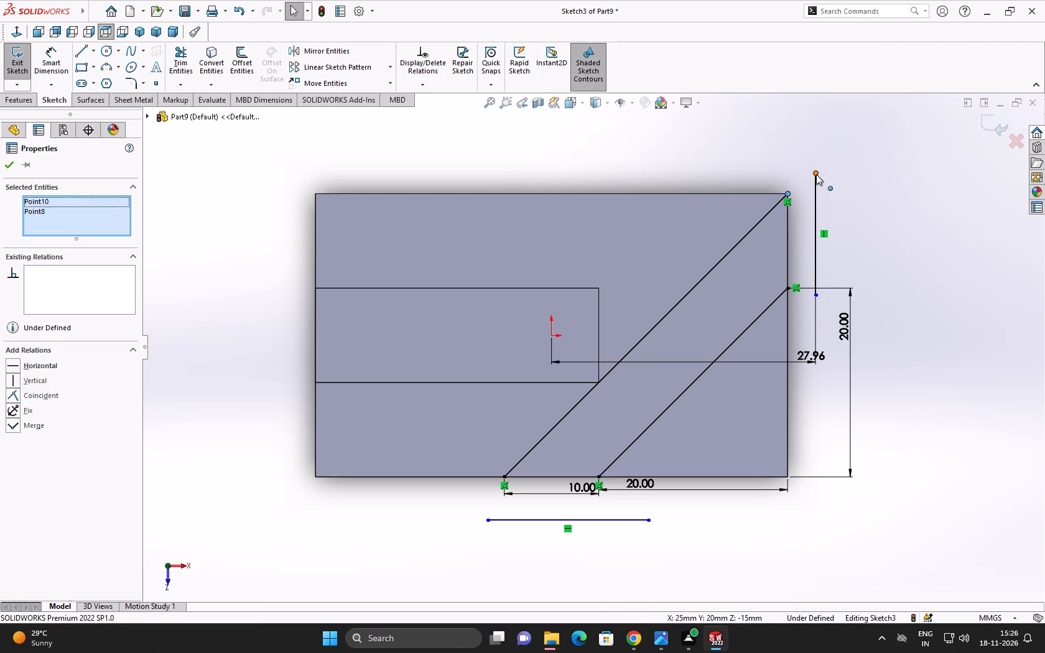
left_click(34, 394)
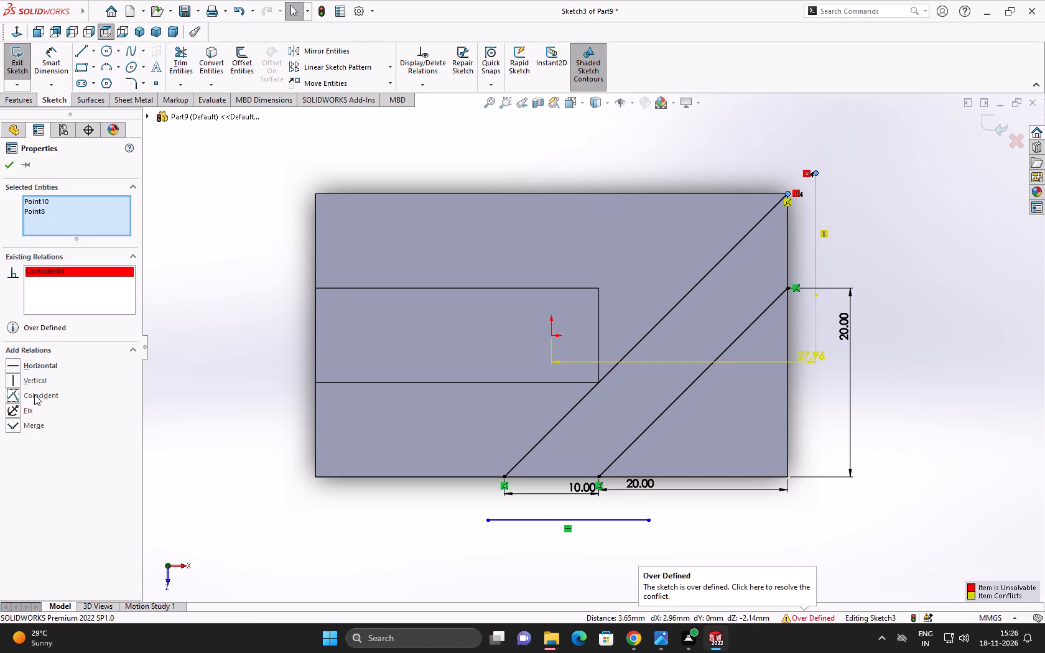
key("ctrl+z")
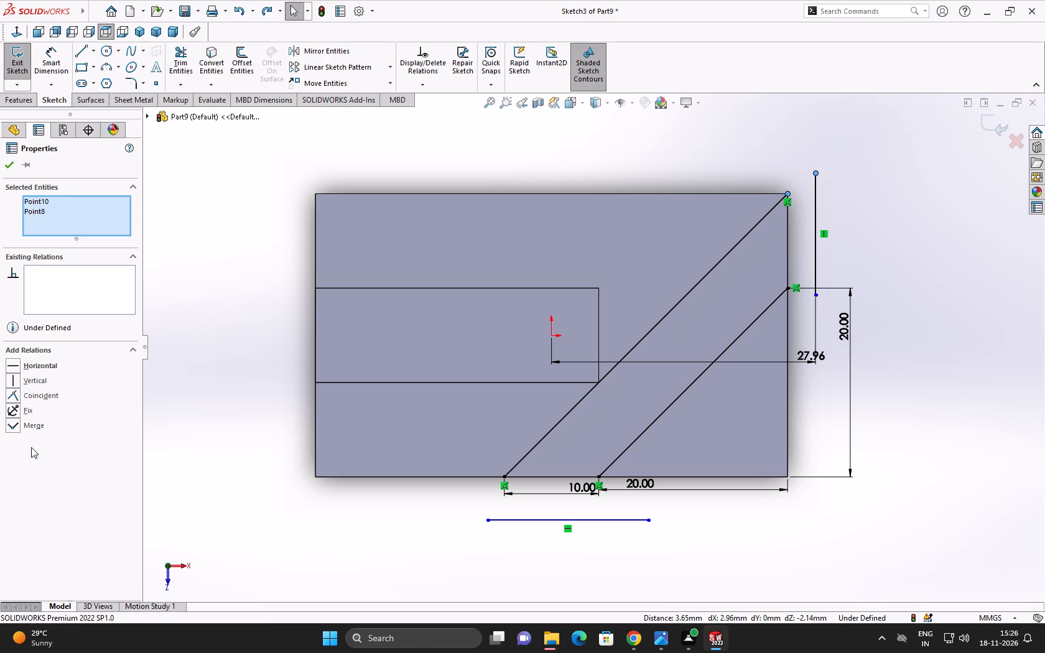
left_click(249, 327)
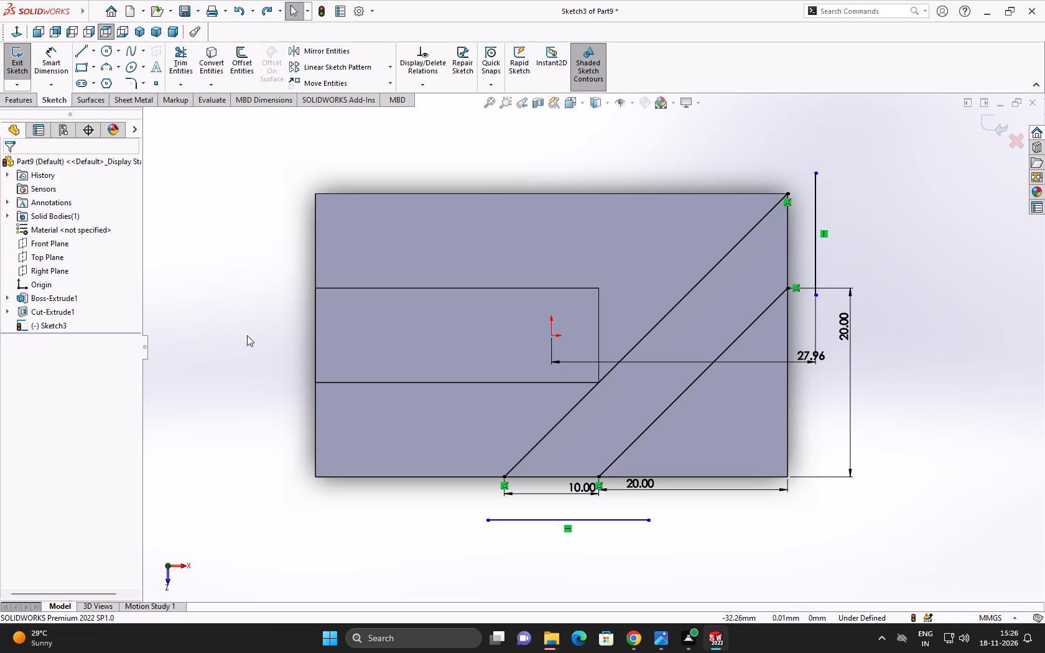
Examine the block, its slot and the diagonal sketch from several angles, including where the longer diagonal meets the slot corner.
middle_click_drag(420, 548, 450, 465)
scroll(447, 461, "up", 1)
scroll(447, 461, "down", 1)
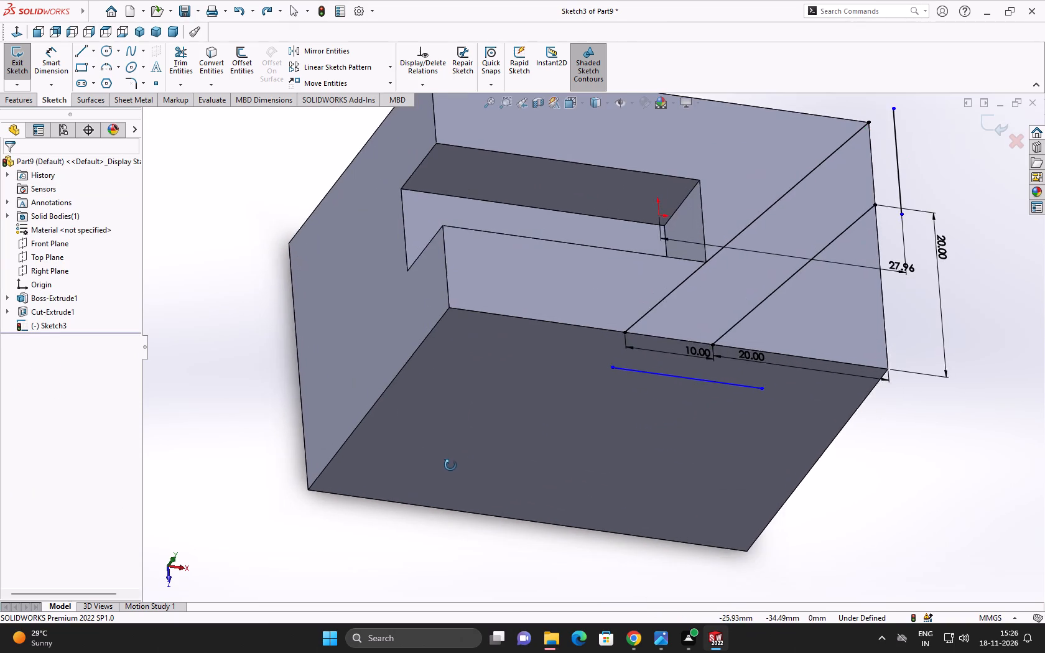
middle_click_drag(450, 465, 473, 465)
scroll(451, 465, "down", 3)
scroll(492, 441, "up", 4)
middle_click_drag(834, 206, 814, 279)
scroll(757, 282, "down", 2)
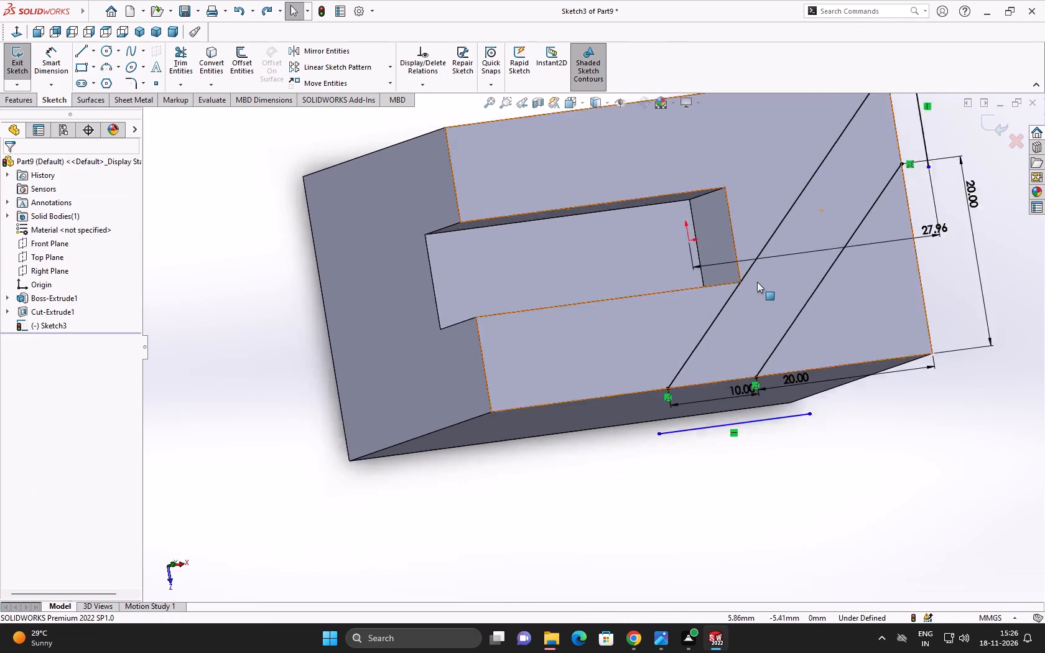
scroll(757, 282, "down", 4)
scroll(651, 296, "down", 12)
scroll(655, 328, "up", 3)
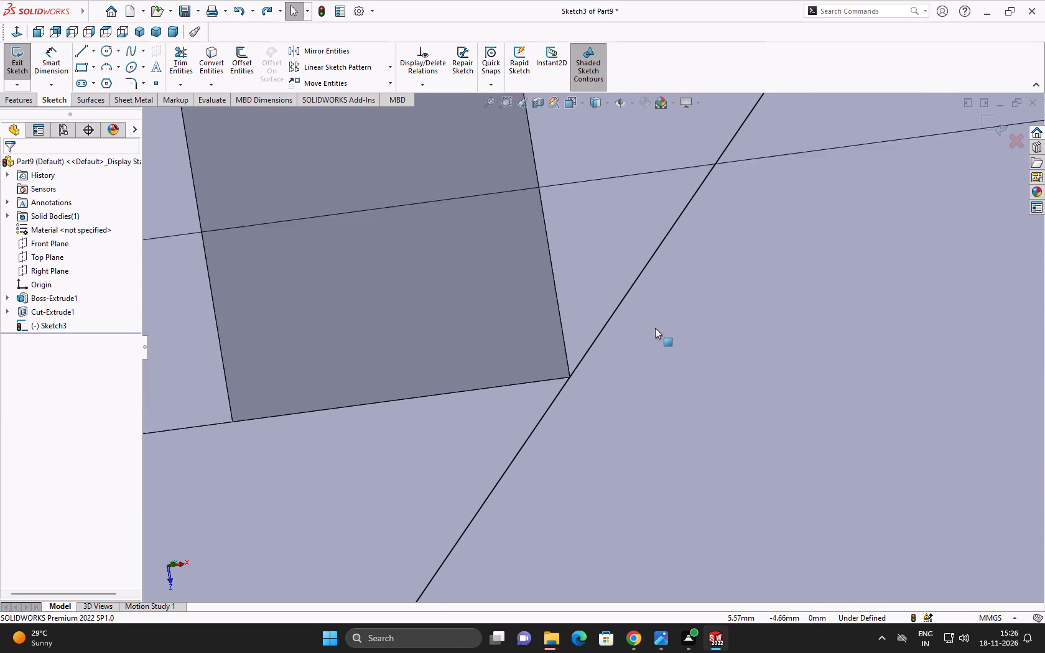
scroll(655, 328, "up", 18)
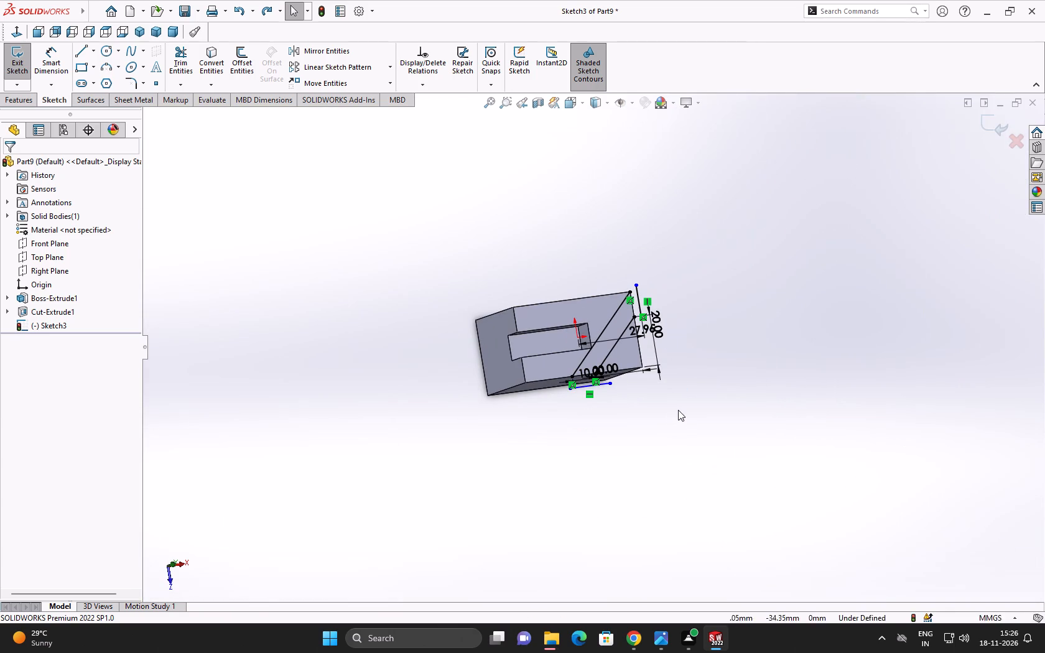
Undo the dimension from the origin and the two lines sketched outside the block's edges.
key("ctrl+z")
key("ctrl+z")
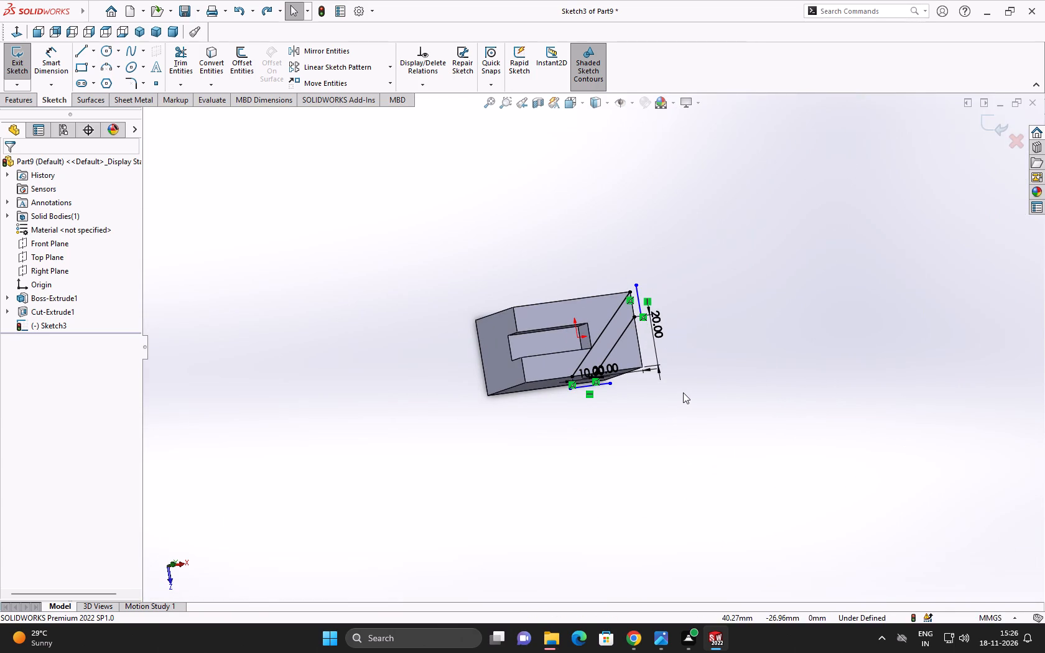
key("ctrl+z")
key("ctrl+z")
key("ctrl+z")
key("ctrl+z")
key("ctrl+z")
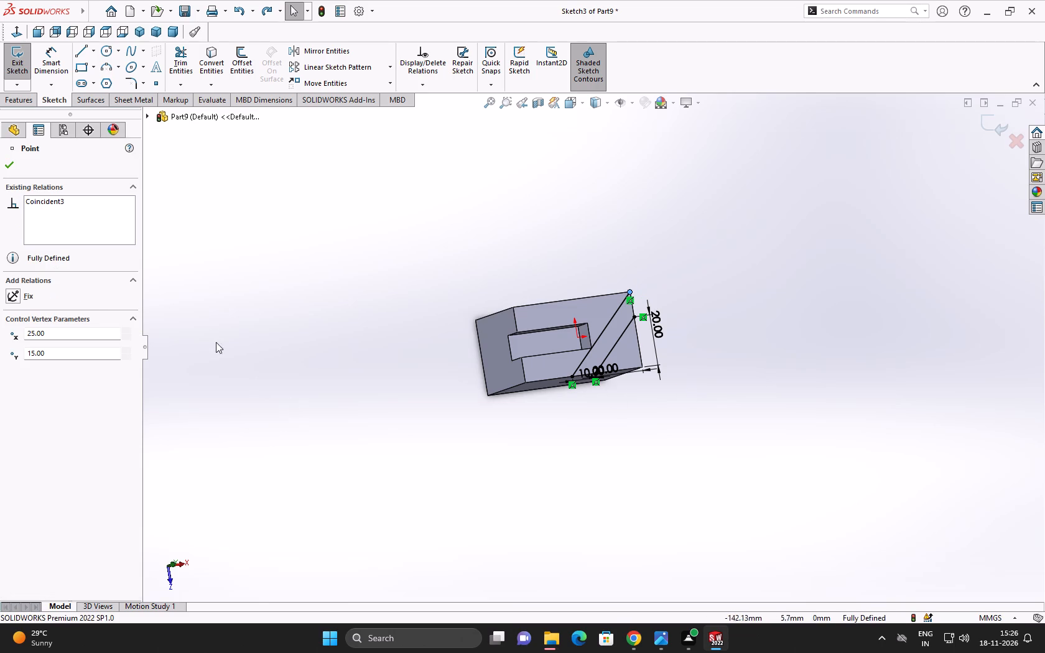
Exit the diagonal profile sketch and delete it from the part.
left_click(1000, 119)
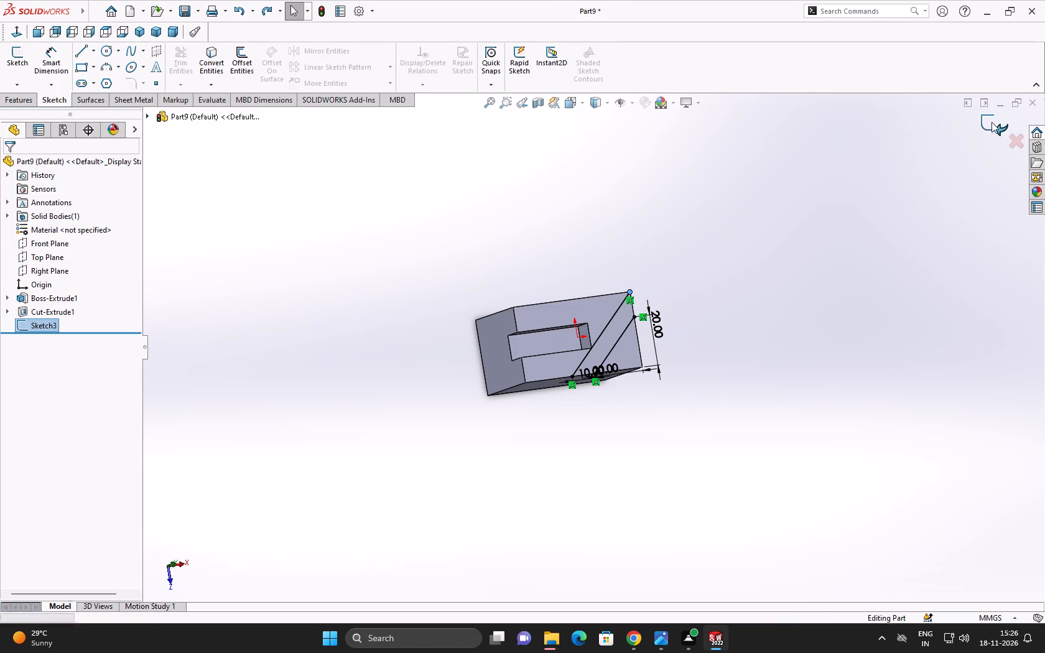
right_click(49, 327)
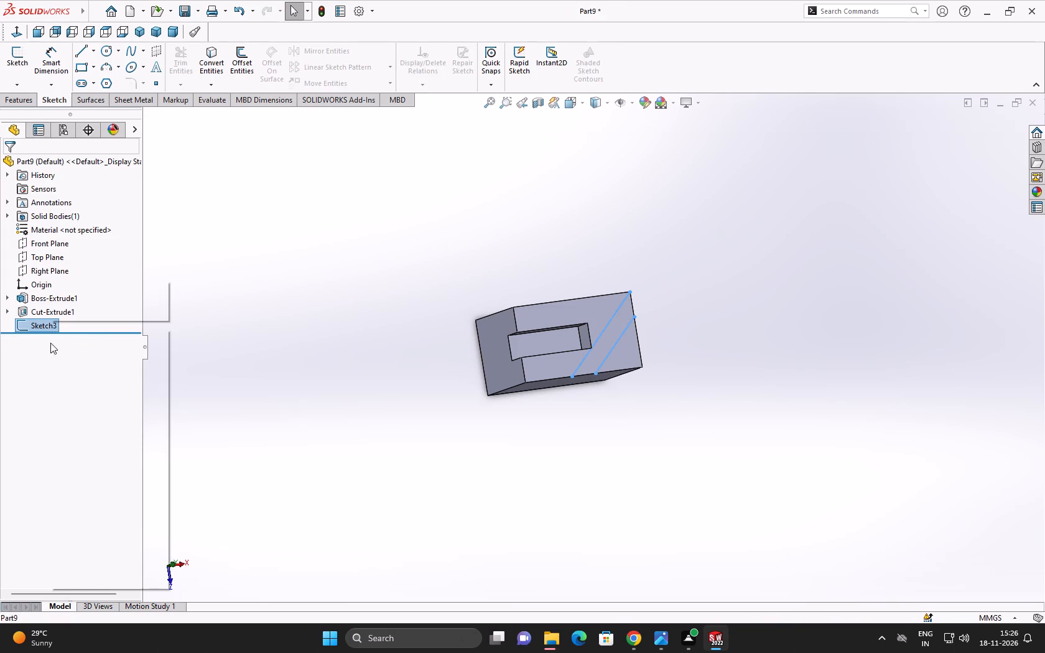
left_click(67, 412)
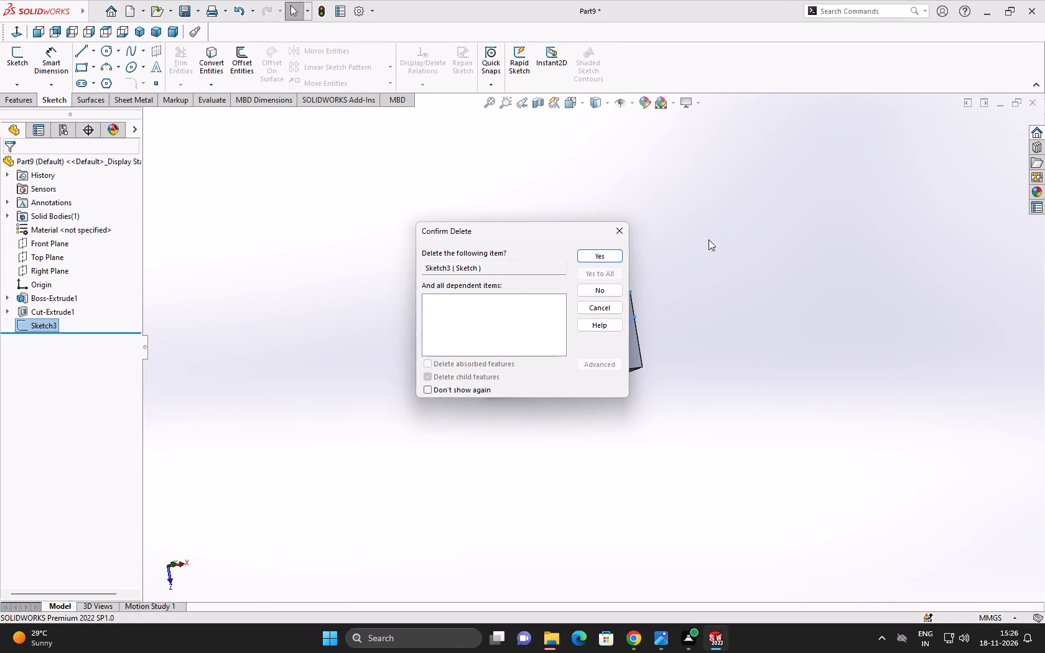
left_click(609, 257)
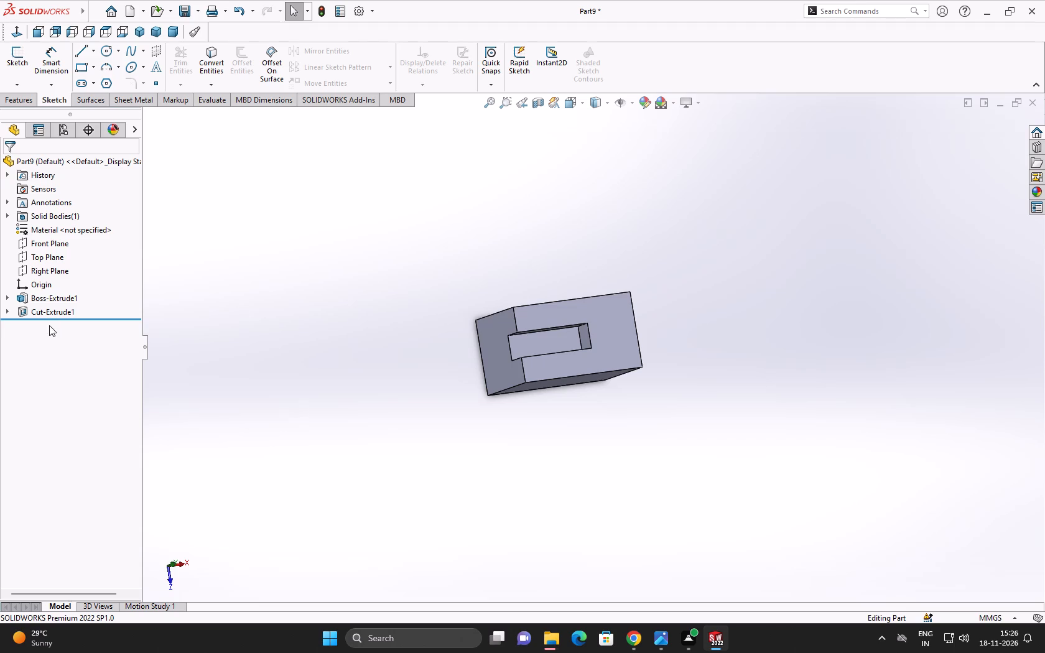
Delete the slot's cut-extrude feature, keeping its sketch.
left_click(57, 313)
right_click(57, 313)
left_click(84, 378)
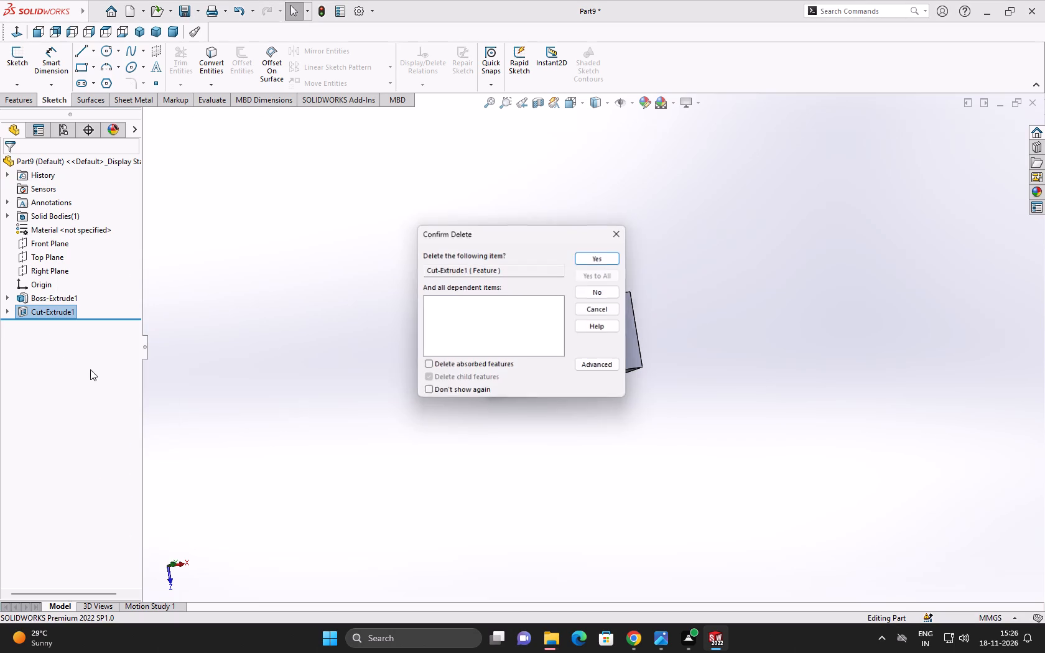
left_click(617, 256)
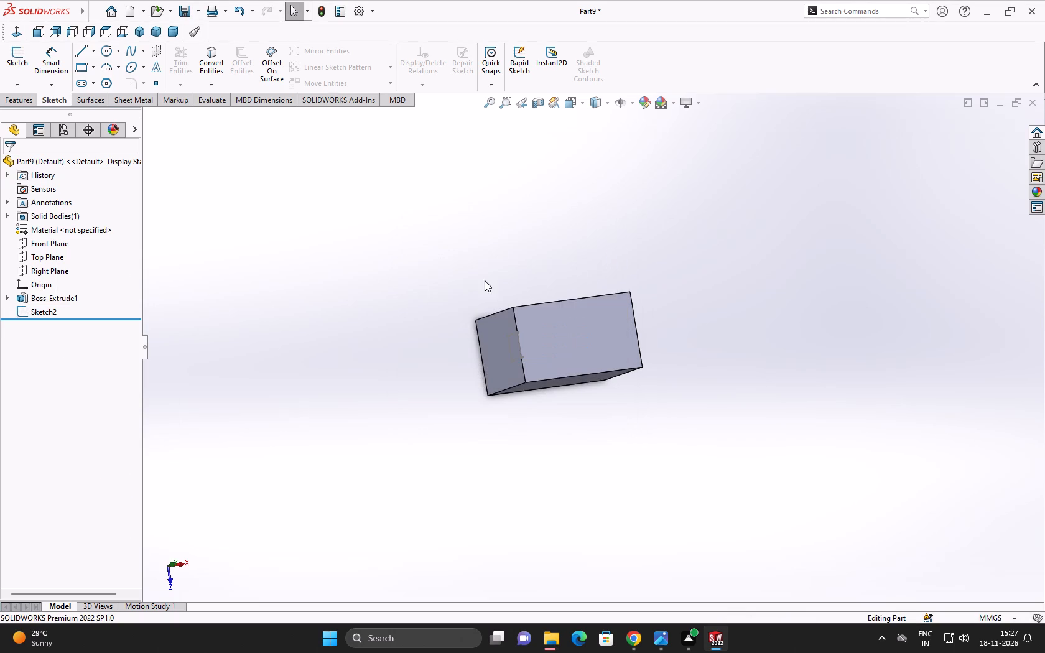
left_click(394, 281)
Hide the leftover slot sketch on the block.
scroll(514, 345, "down", 5)
scroll(569, 341, "down", 3)
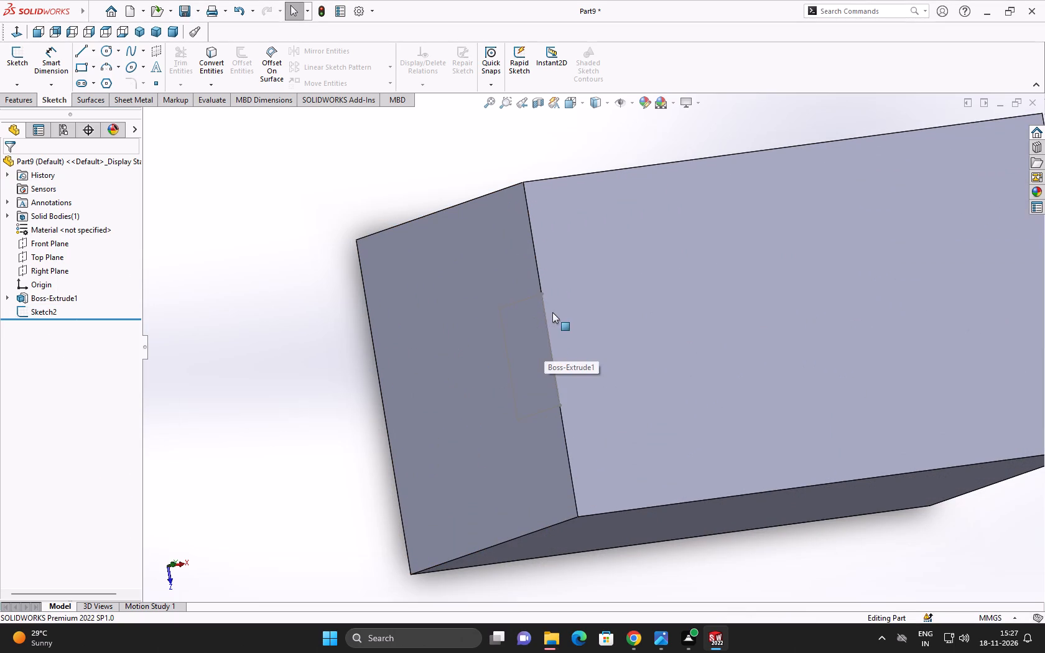
left_click(532, 297)
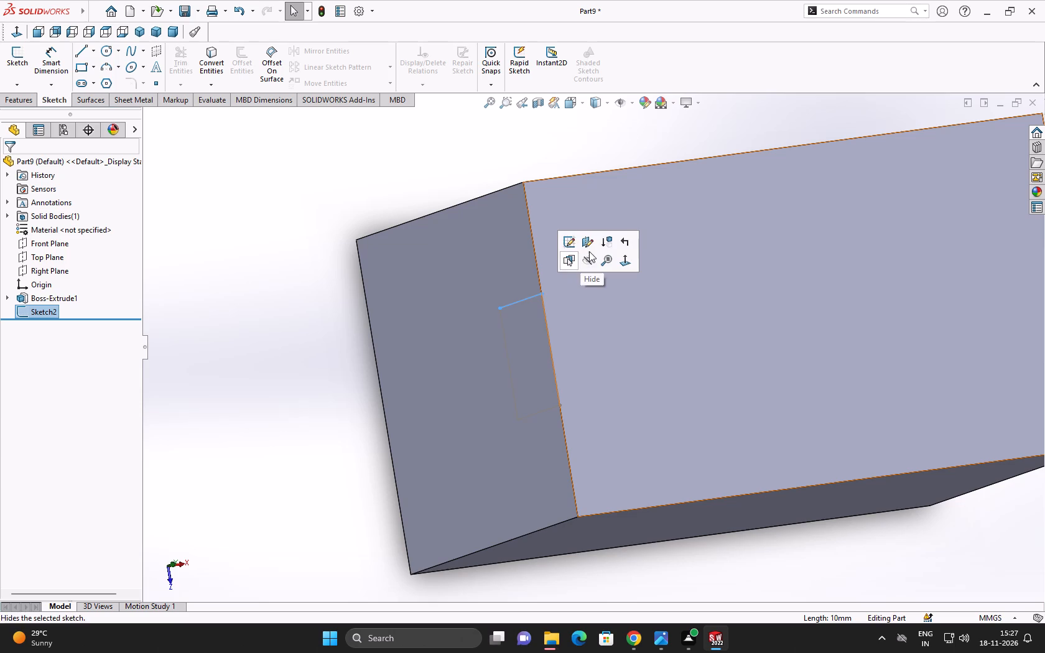
left_click(588, 265)
Sketch a closed diagonal band on the block's top face, with an about 41 mm line to the corner and ends beyond the edges.
scroll(463, 354, "up", 6)
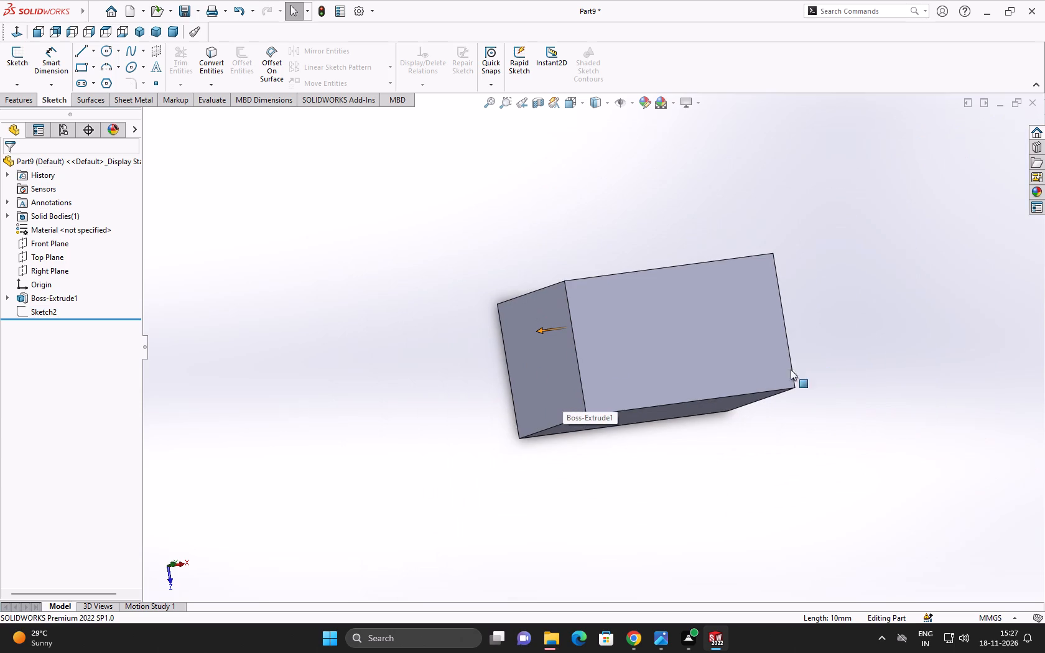
left_click(690, 313)
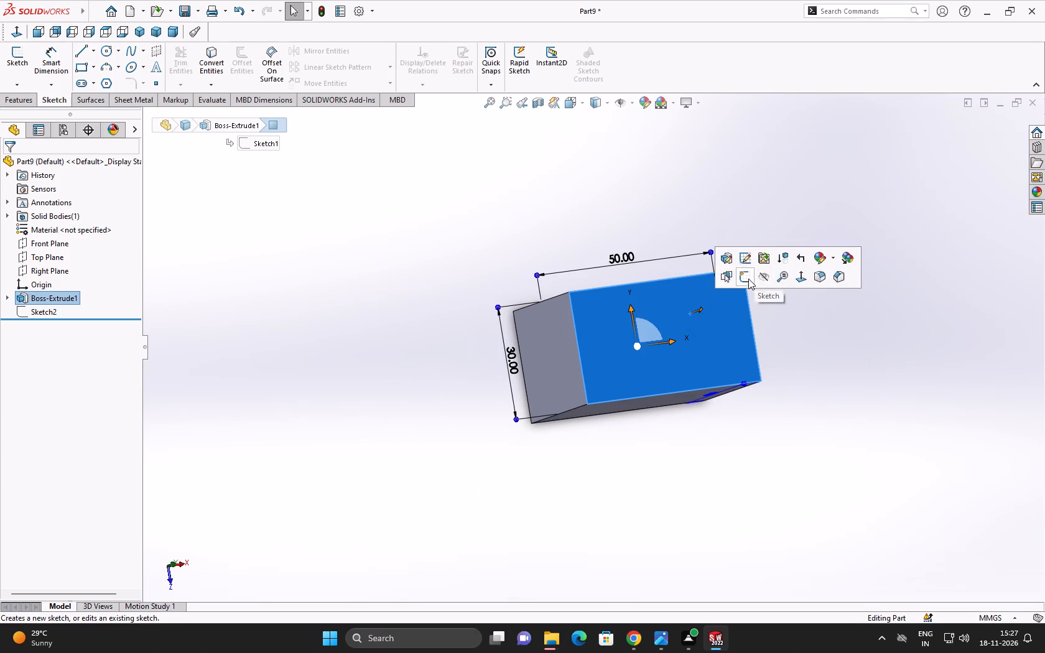
left_click(748, 279)
left_click(271, 386)
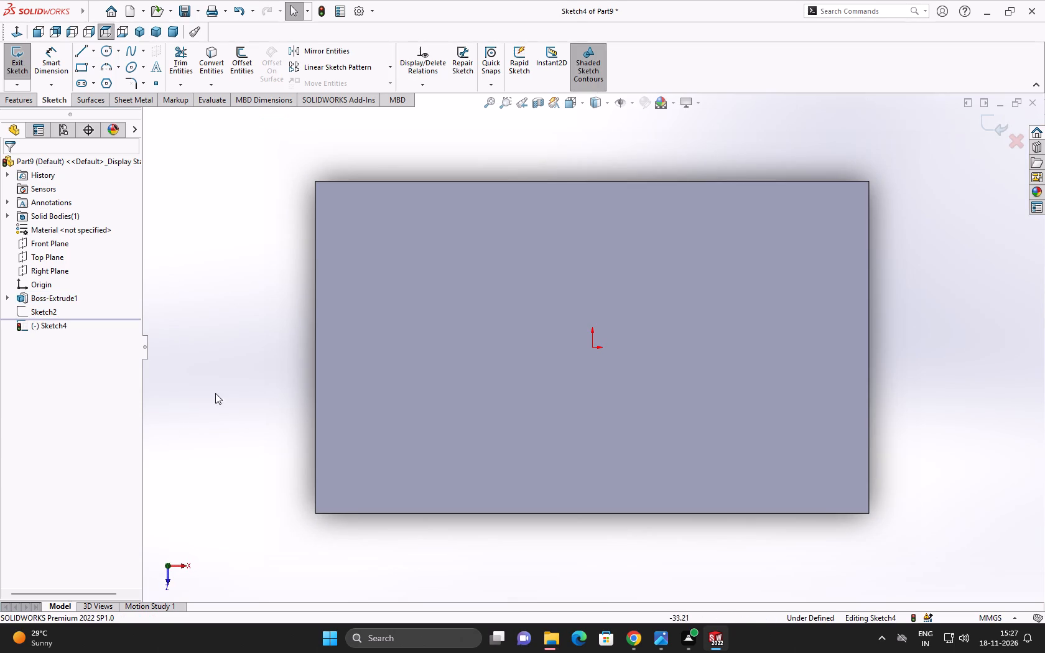
left_click(80, 52)
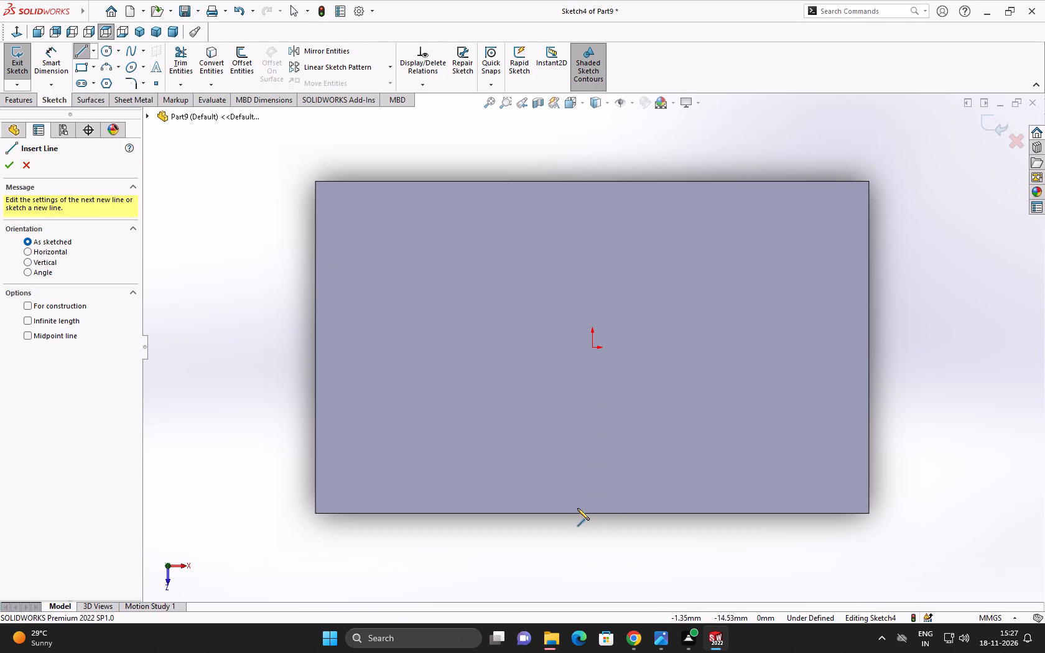
left_click(569, 522)
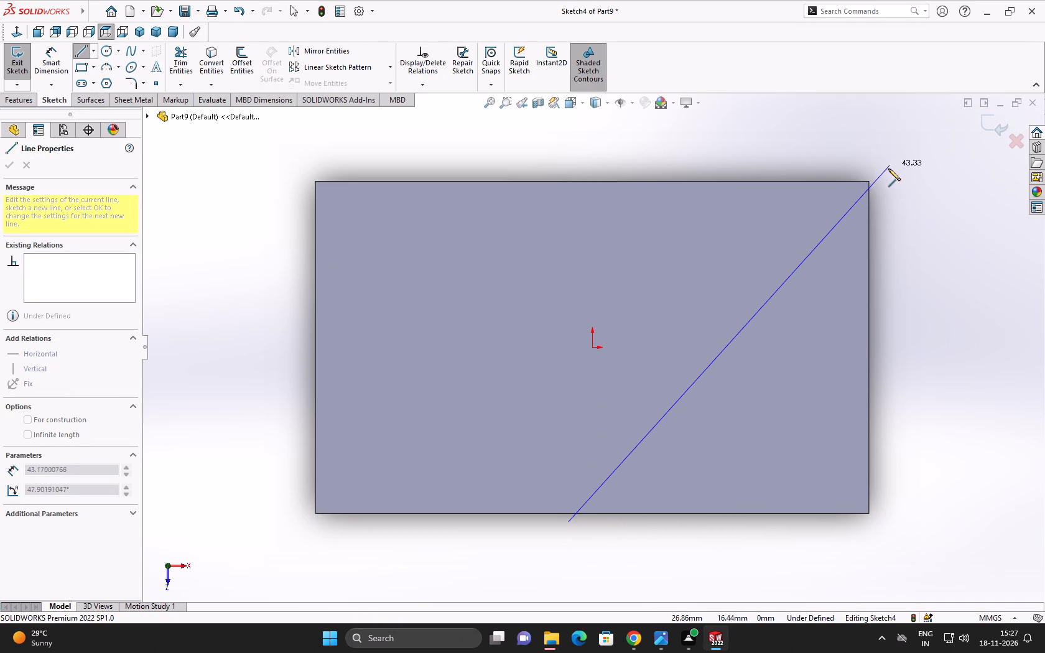
left_click(869, 180)
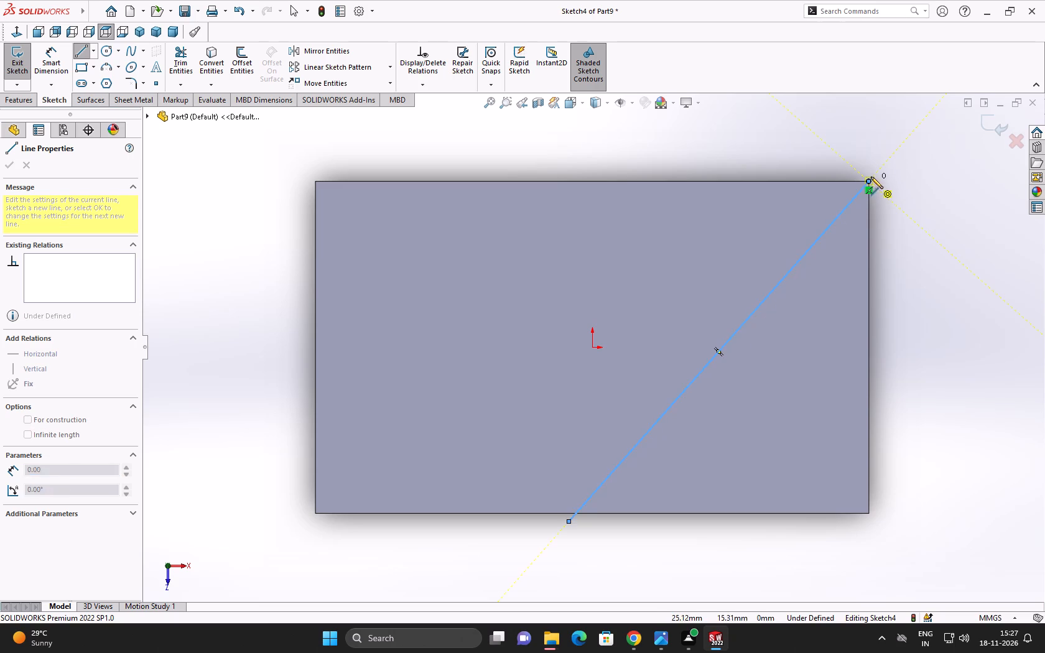
left_click(887, 160)
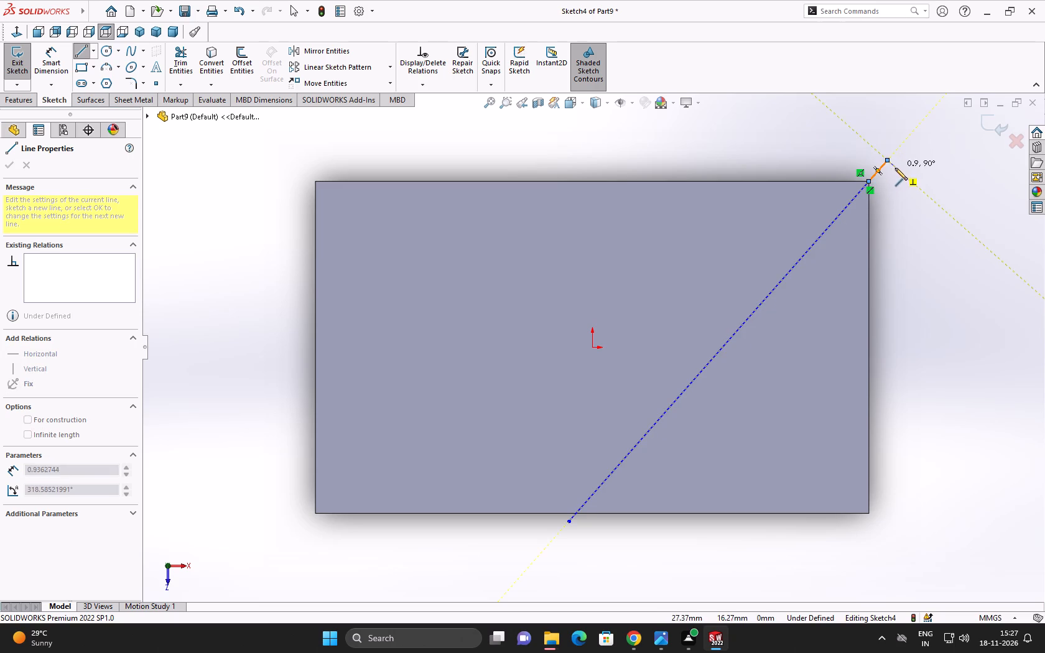
left_click(887, 250)
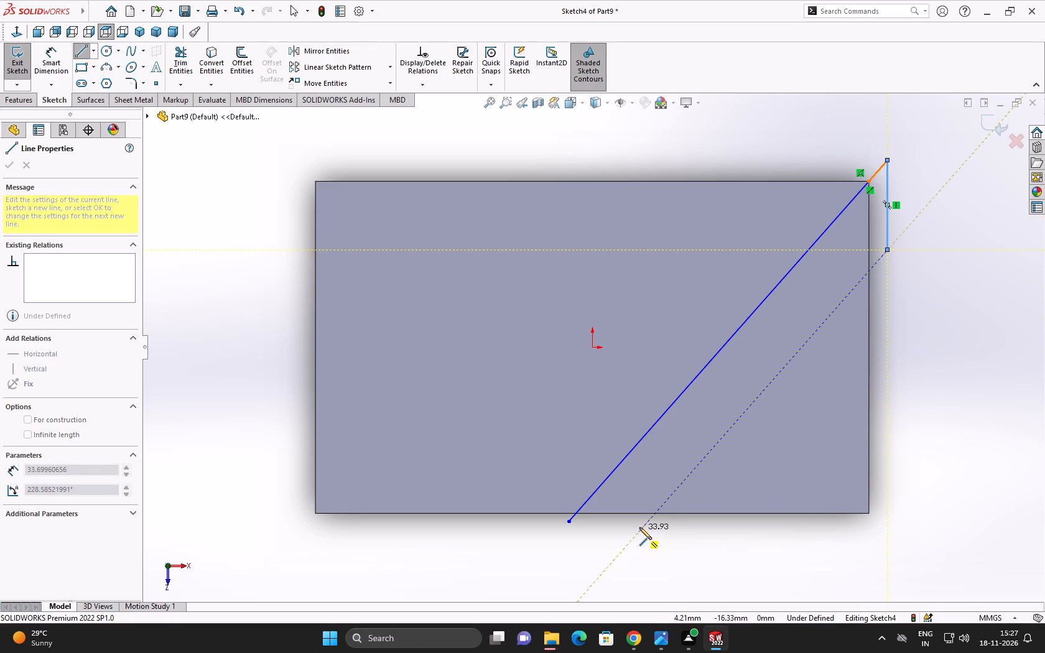
left_click(647, 520)
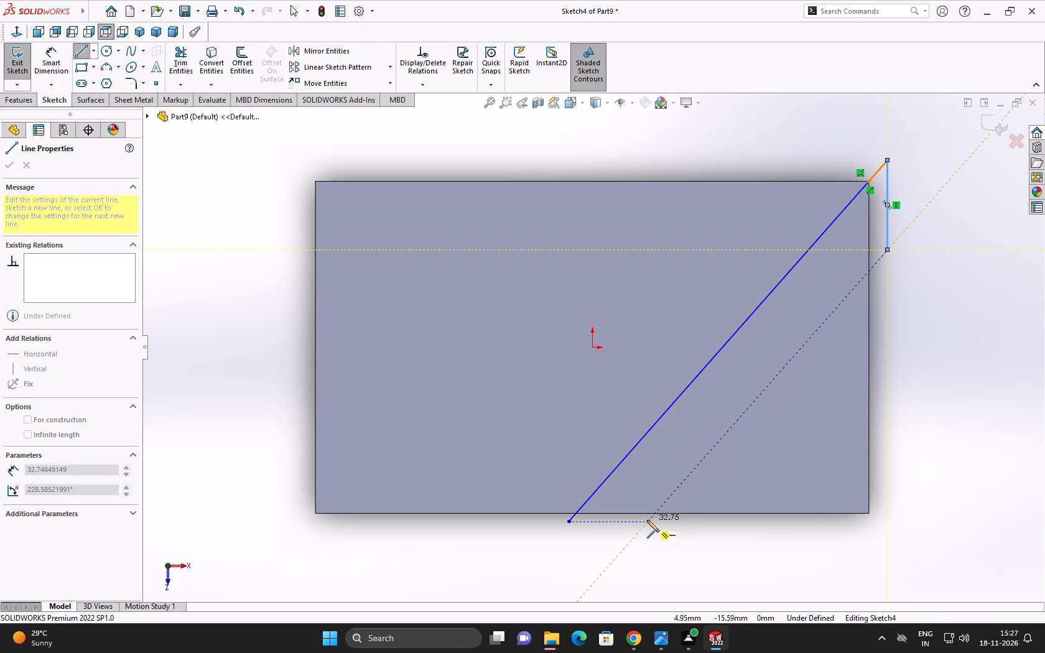
left_click(572, 523)
right_click(572, 523)
left_click(611, 507)
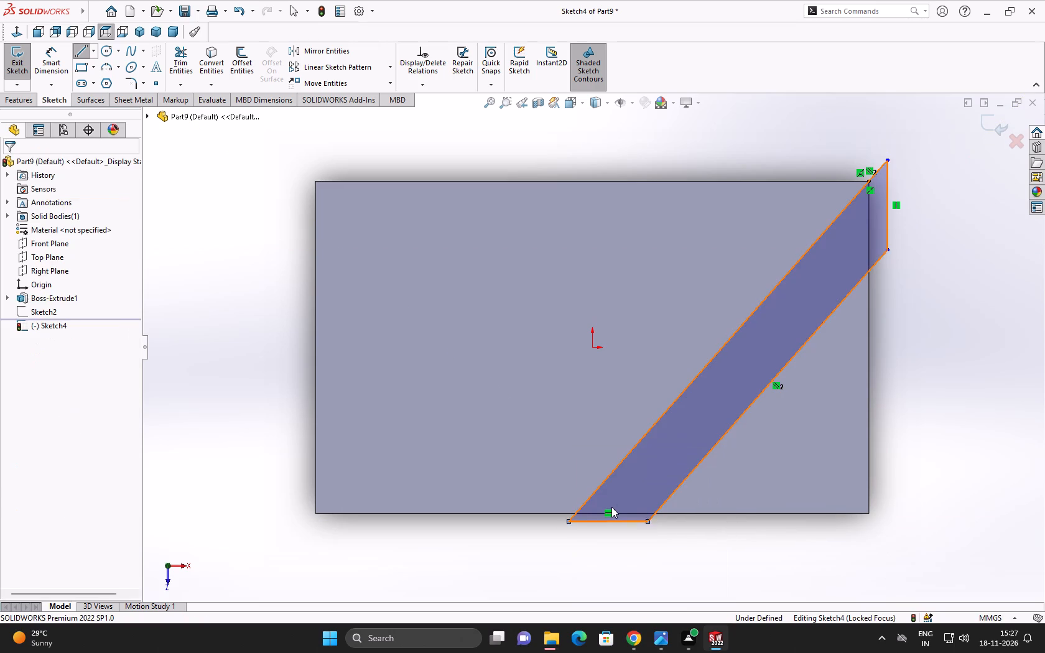
Examine where the upper diagonal line passes through the block's corner.
scroll(871, 175, "down", 4)
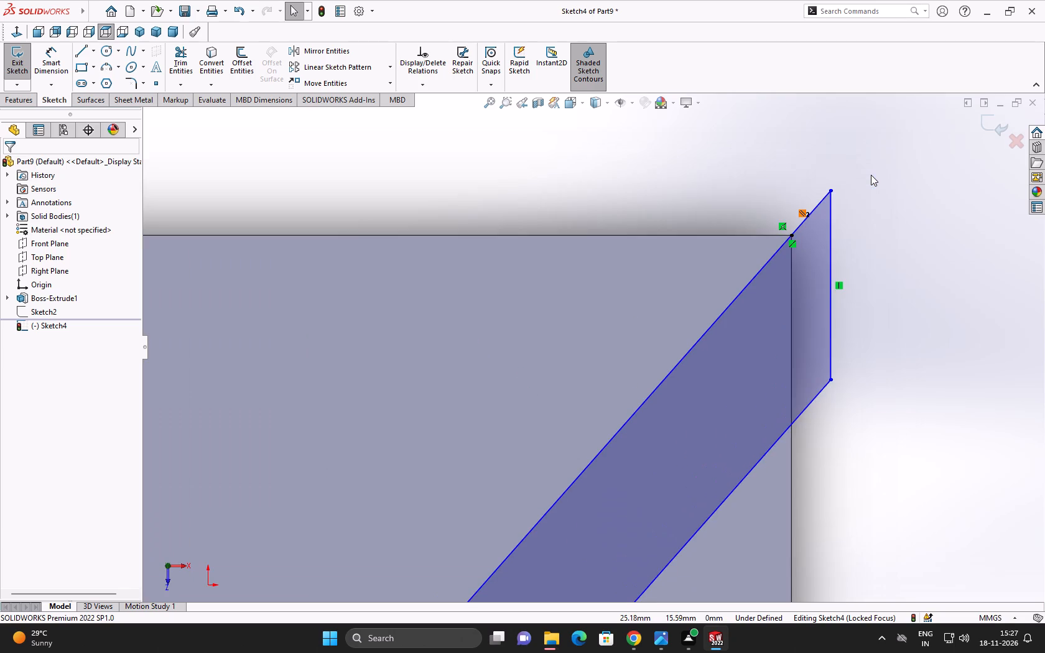
scroll(848, 201, "down", 4)
scroll(760, 265, "down", 5)
scroll(527, 335, "down", 4)
scroll(392, 450, "down", 2)
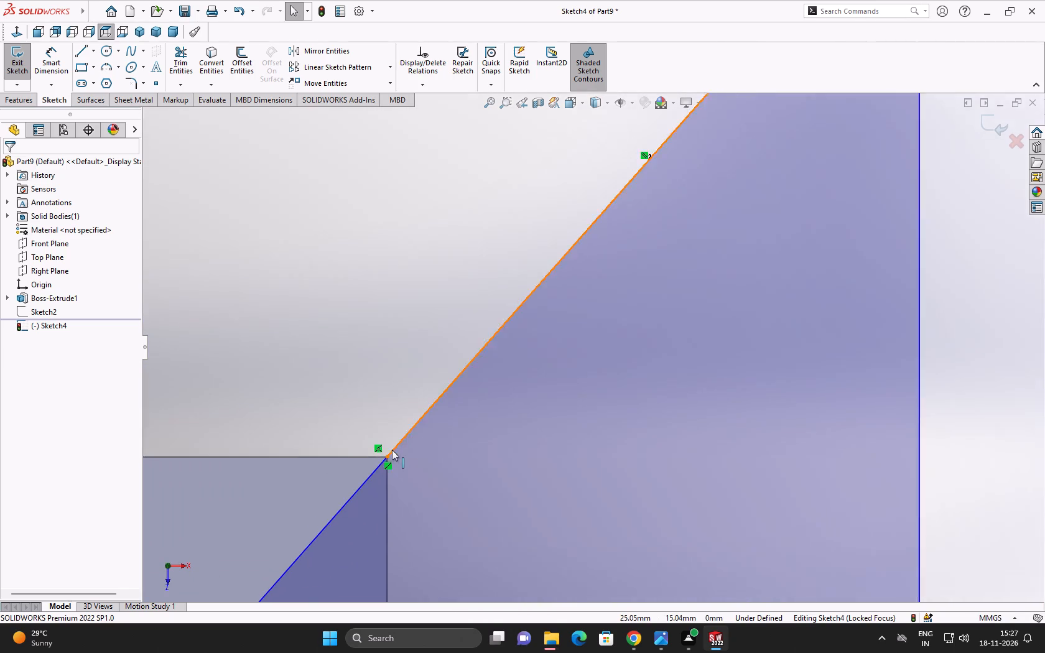
scroll(392, 450, "down", 4)
scroll(472, 444, "down", 3)
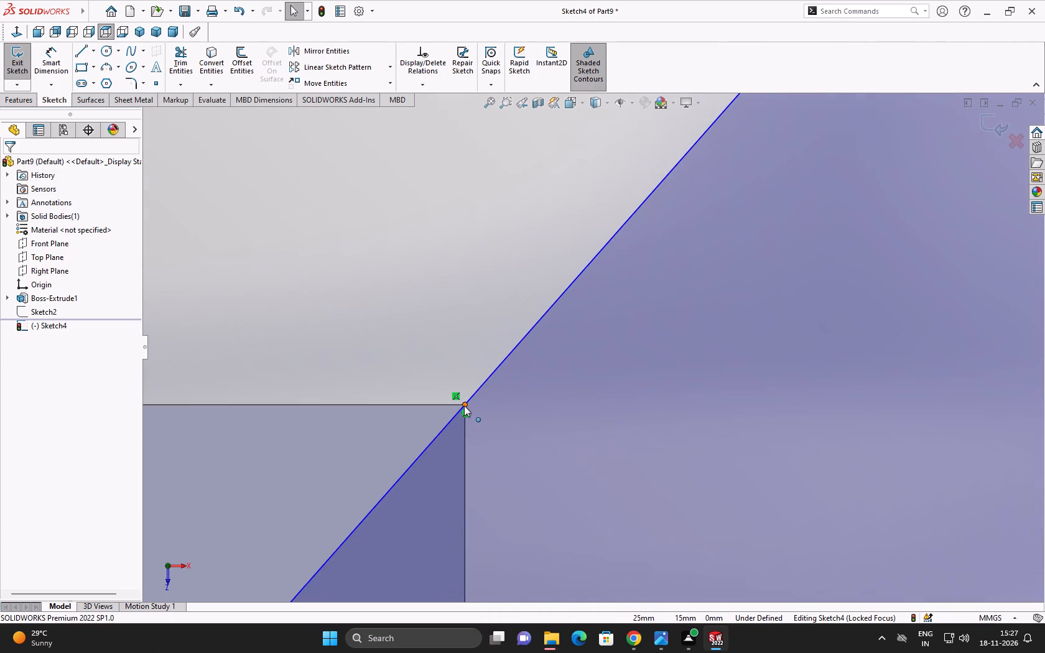
scroll(476, 402, "up", 4)
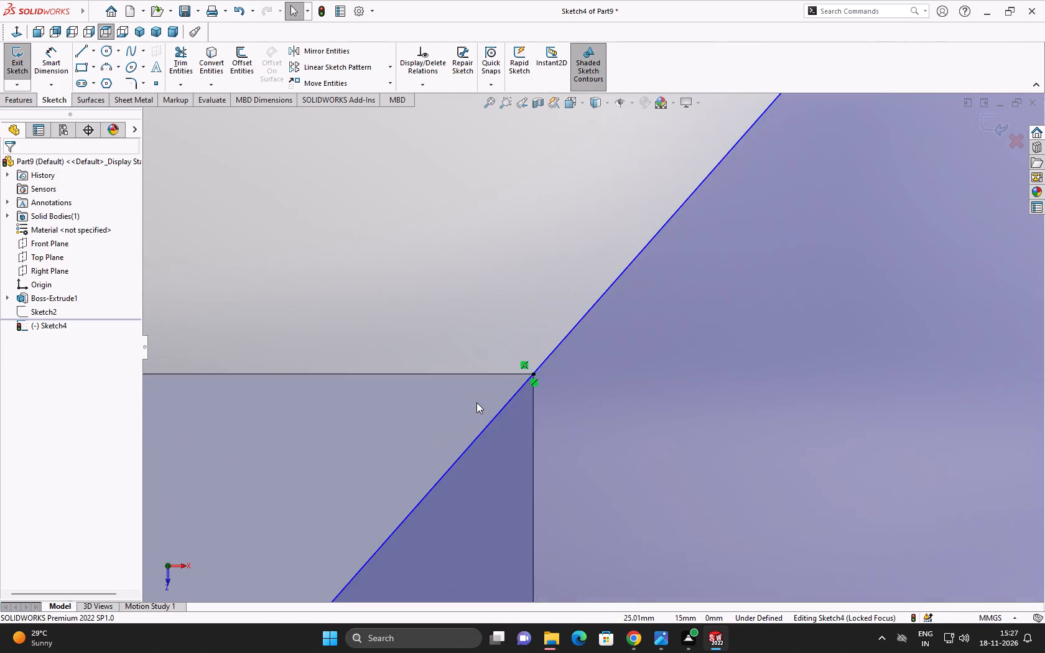
scroll(476, 402, "up", 20)
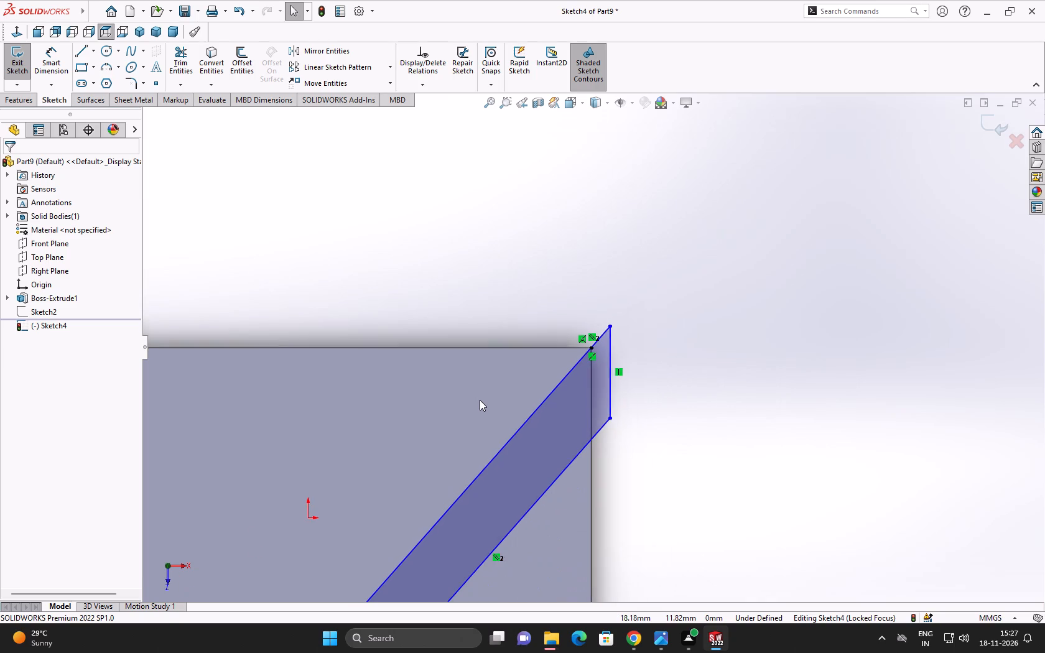
scroll(483, 417, "up", 4)
scroll(577, 435, "up", 4)
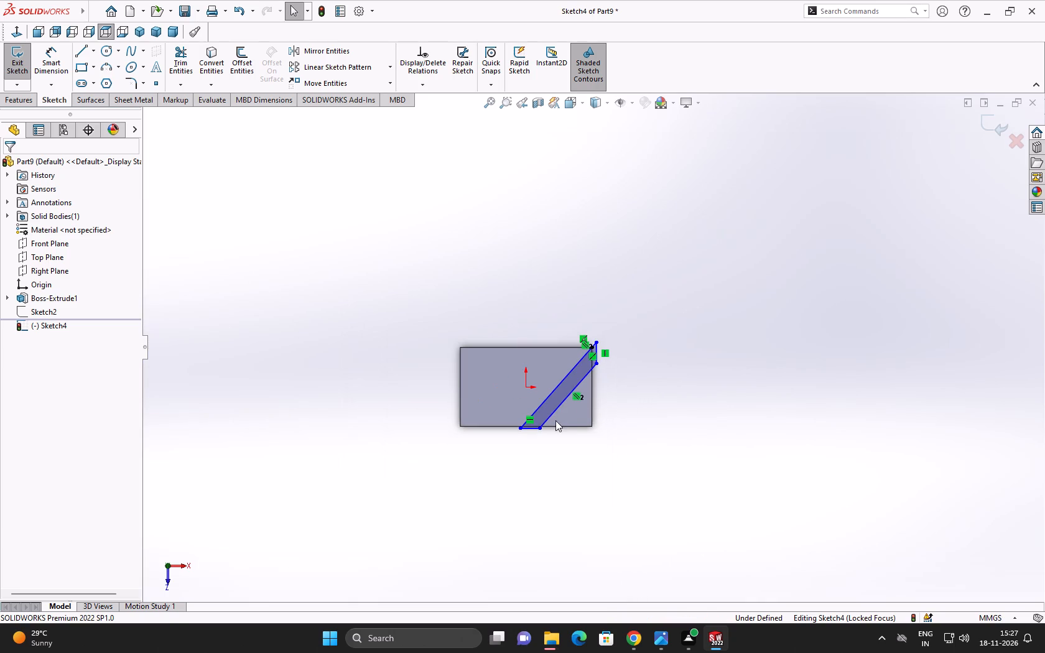
Dimension the distance between the band's two parallel diagonal lines as 10 mm.
scroll(548, 423, "down", 8)
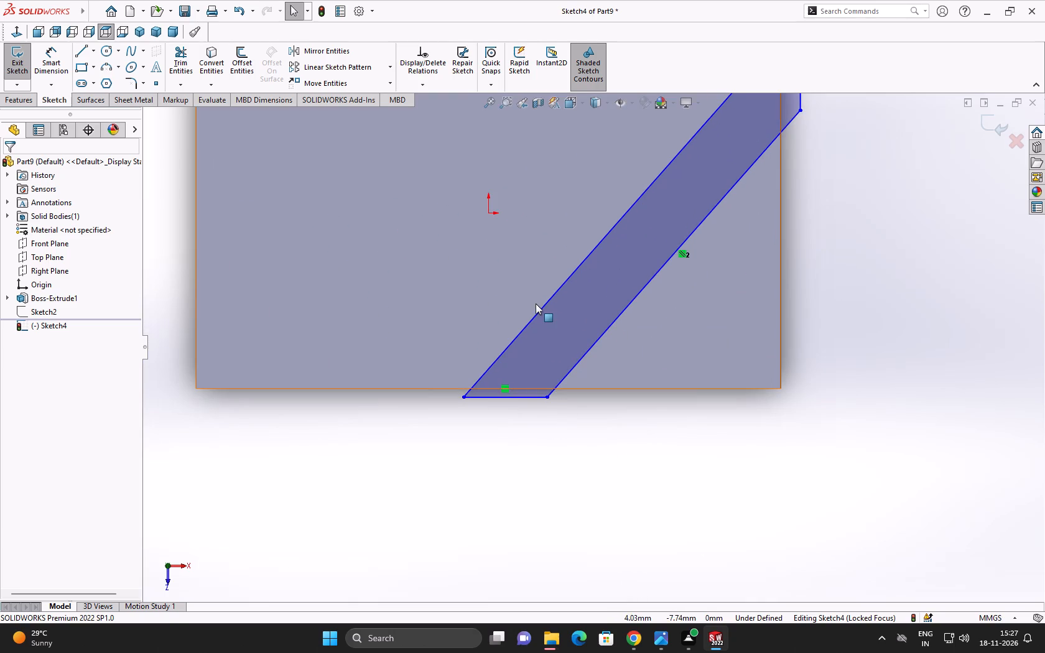
left_click(56, 64)
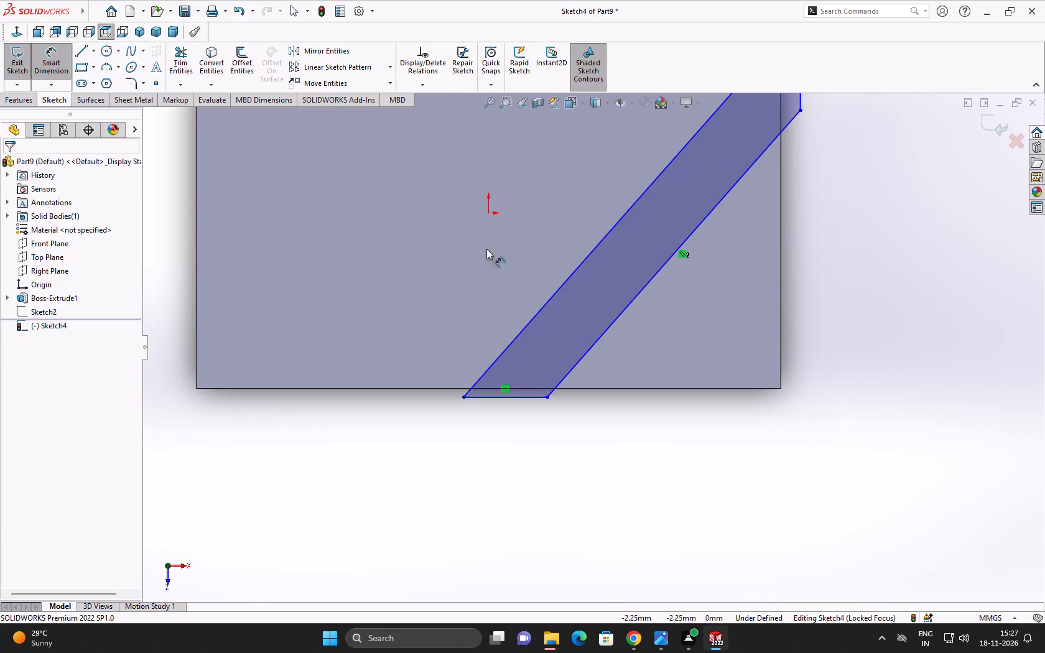
left_click(619, 317)
left_click(567, 276)
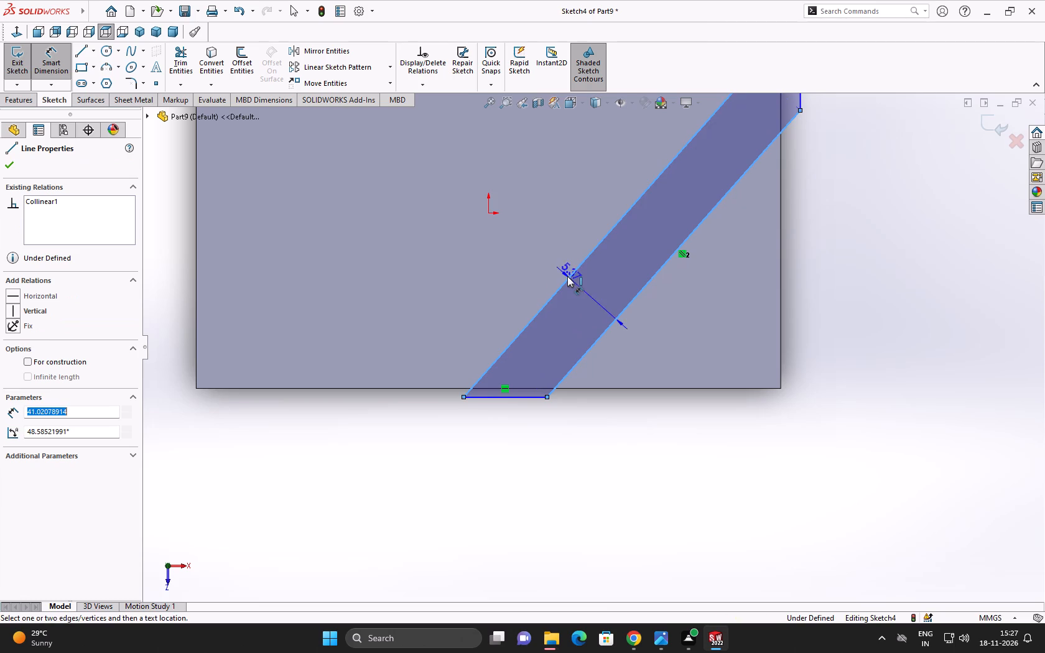
left_click(591, 290)
type("10")
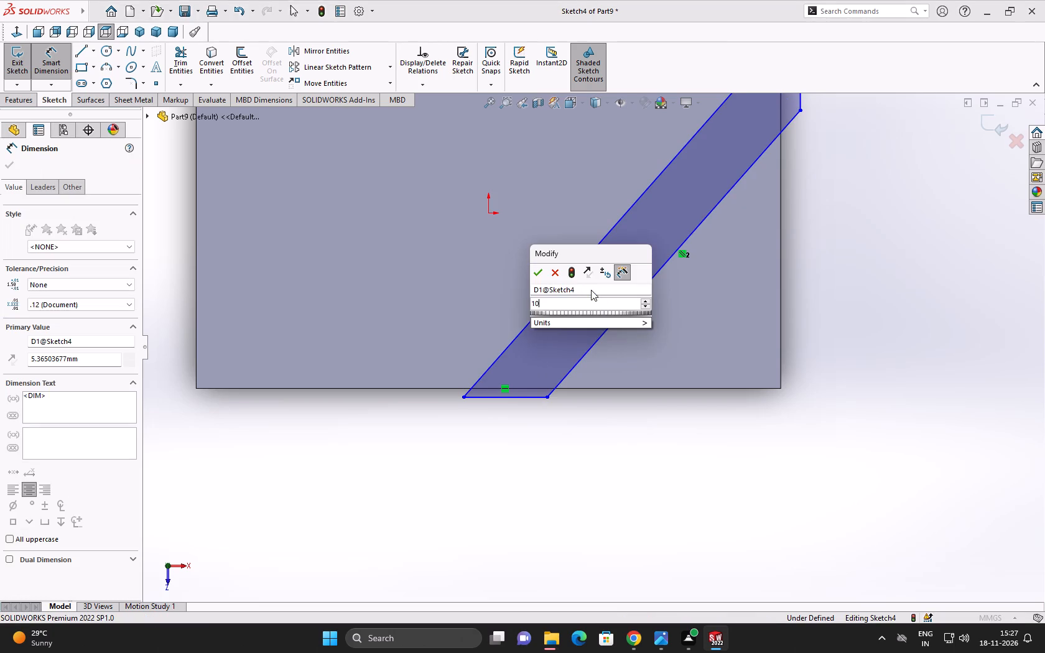
left_click(536, 273)
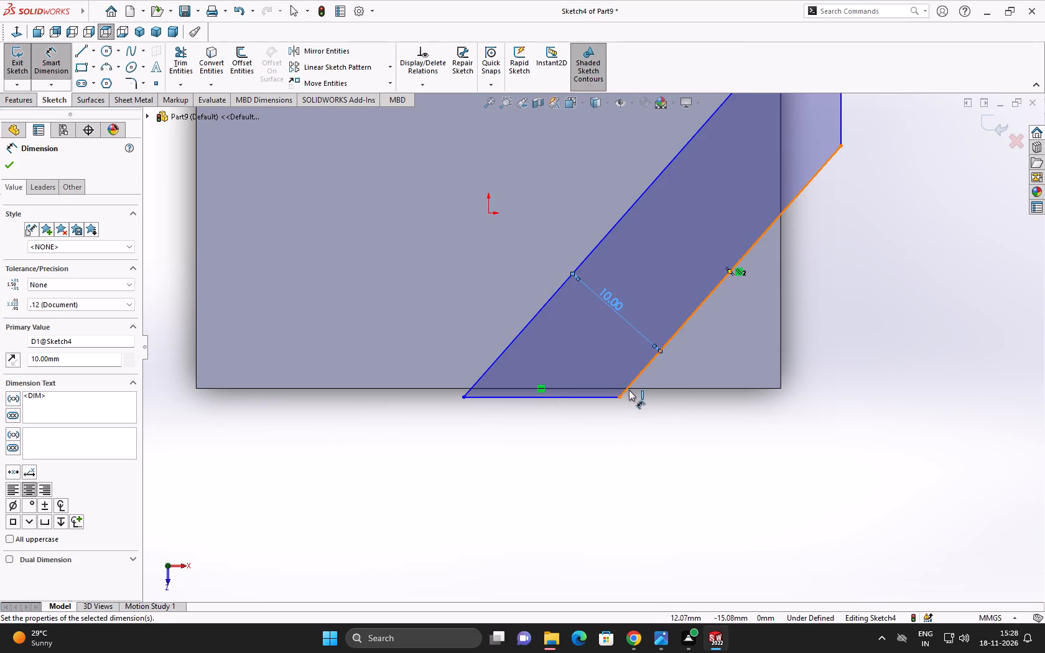
Examine where the band's second diagonal line crosses the block's front edge.
scroll(628, 389, "down", 11)
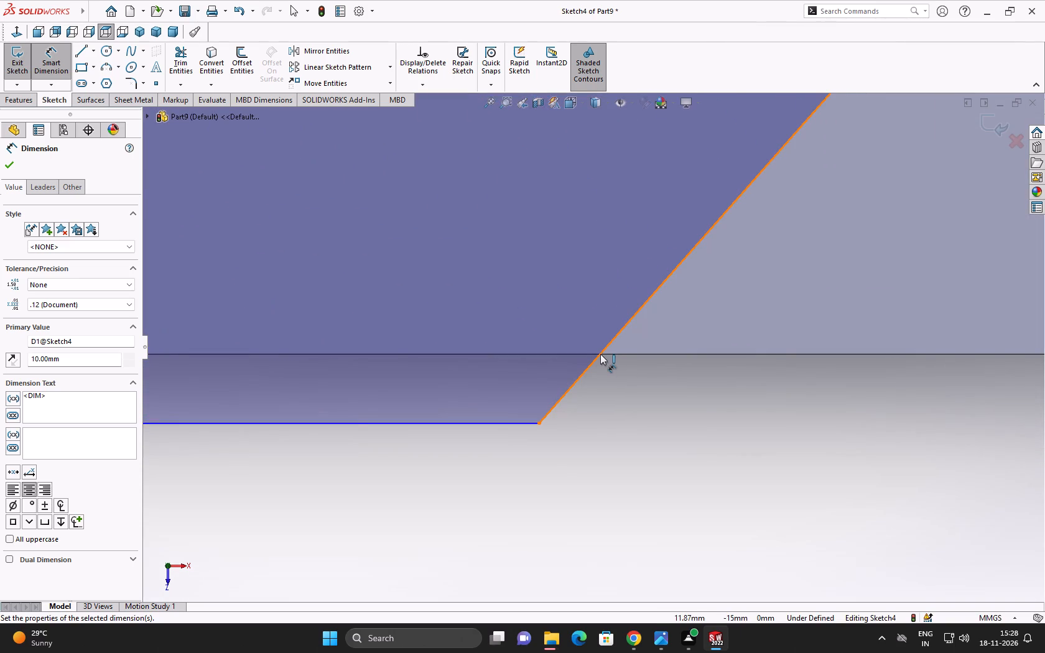
scroll(603, 354, "down", 4)
scroll(603, 354, "up", 12)
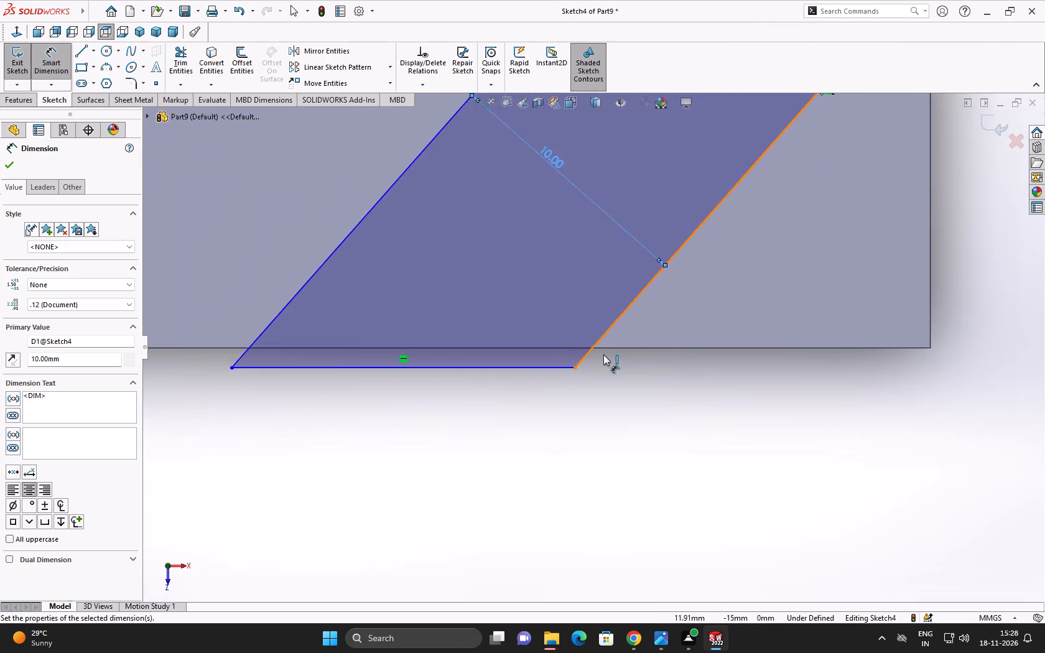
scroll(603, 354, "up", 8)
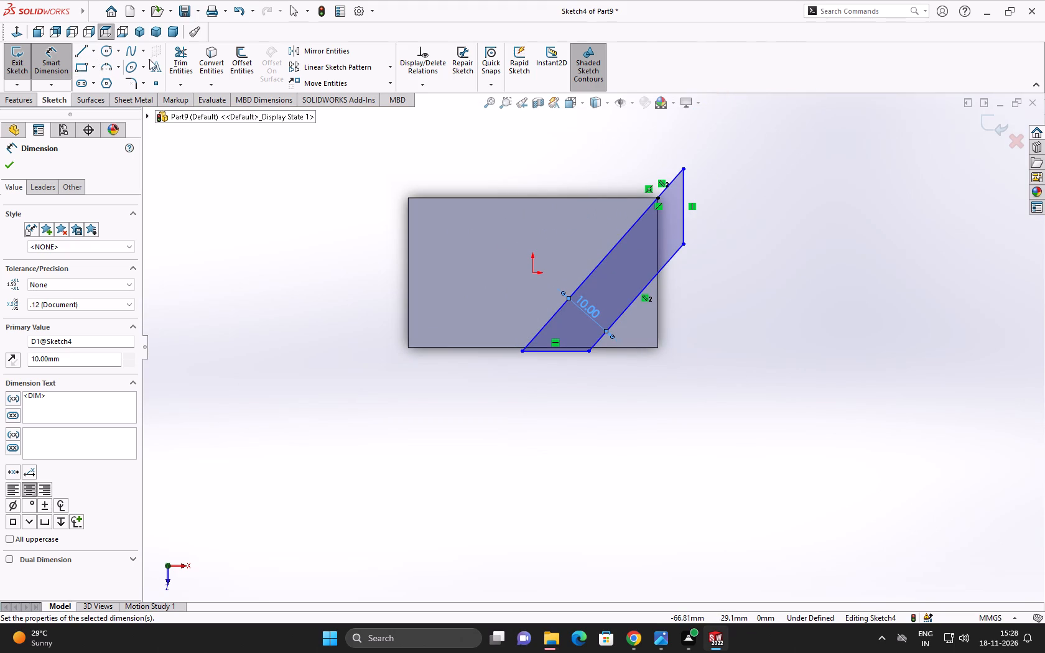
Trim away the band's second diagonal line, the one farther from the origin.
left_click(182, 59)
left_click_drag(687, 289, 672, 252)
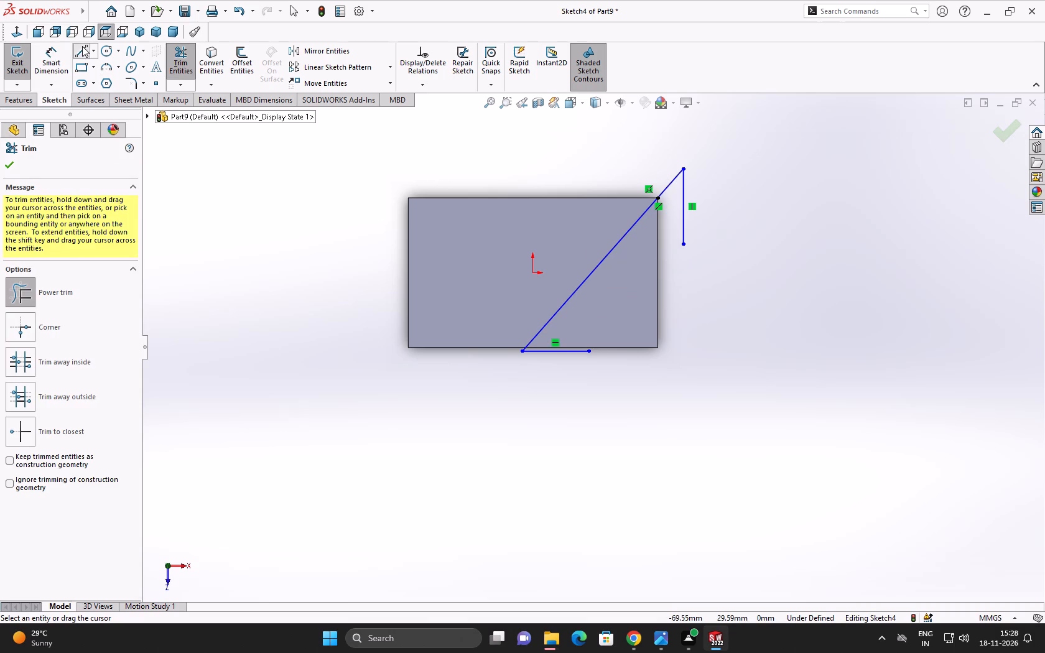
Redraw the second diagonal as connected lines of about 7.7, 20.2 and 0.8 mm through the side edge's midpoint and the front edge.
left_click(82, 46)
left_click(684, 244)
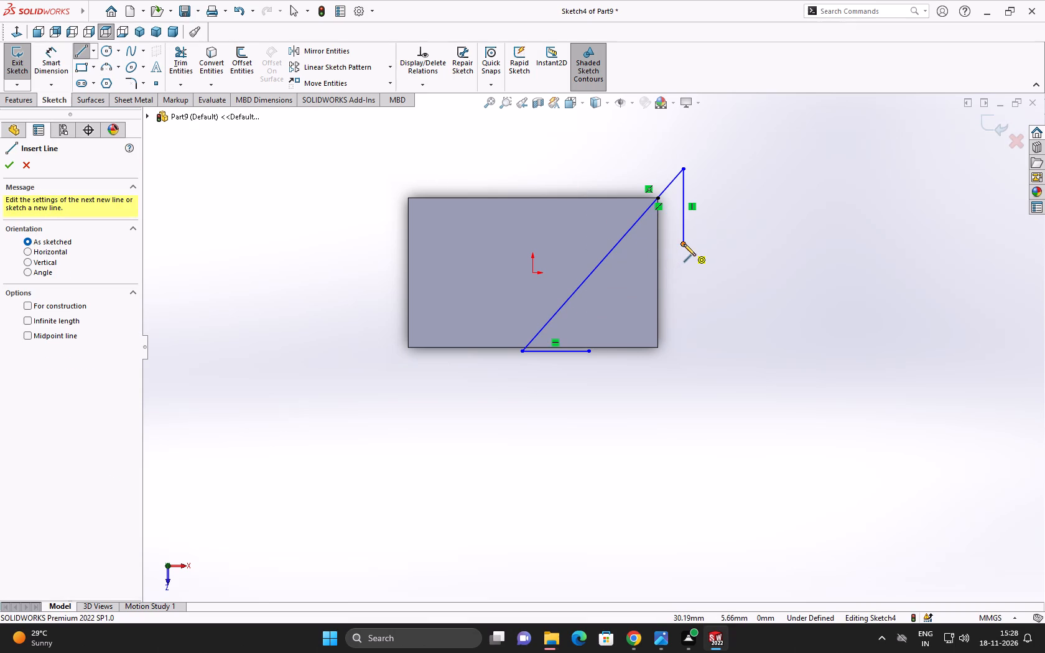
left_click(661, 274)
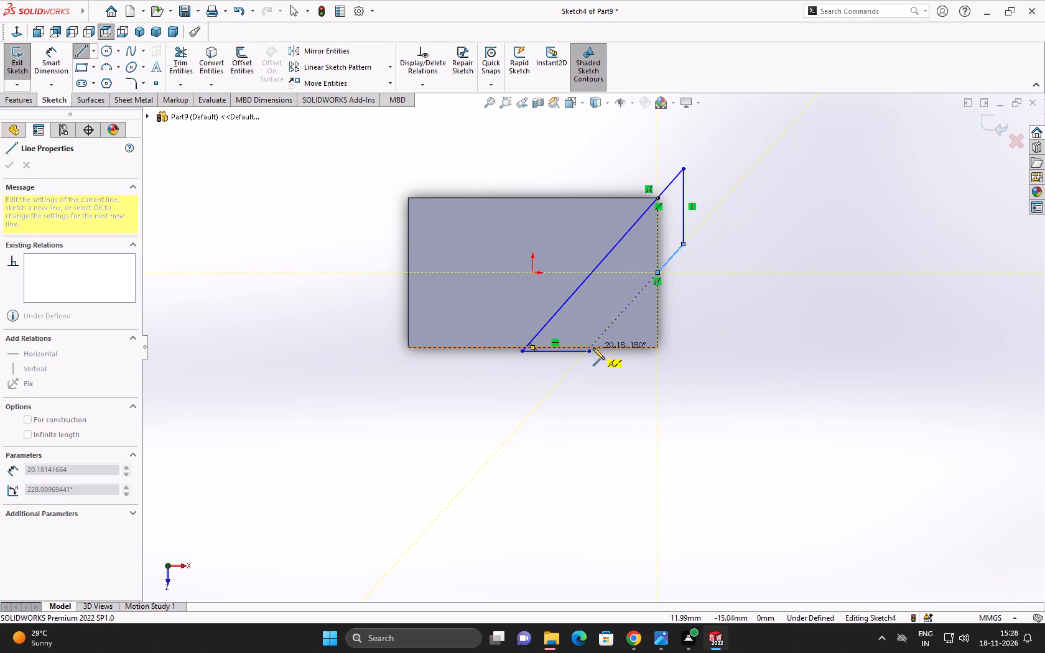
left_click(593, 348)
left_click(585, 352)
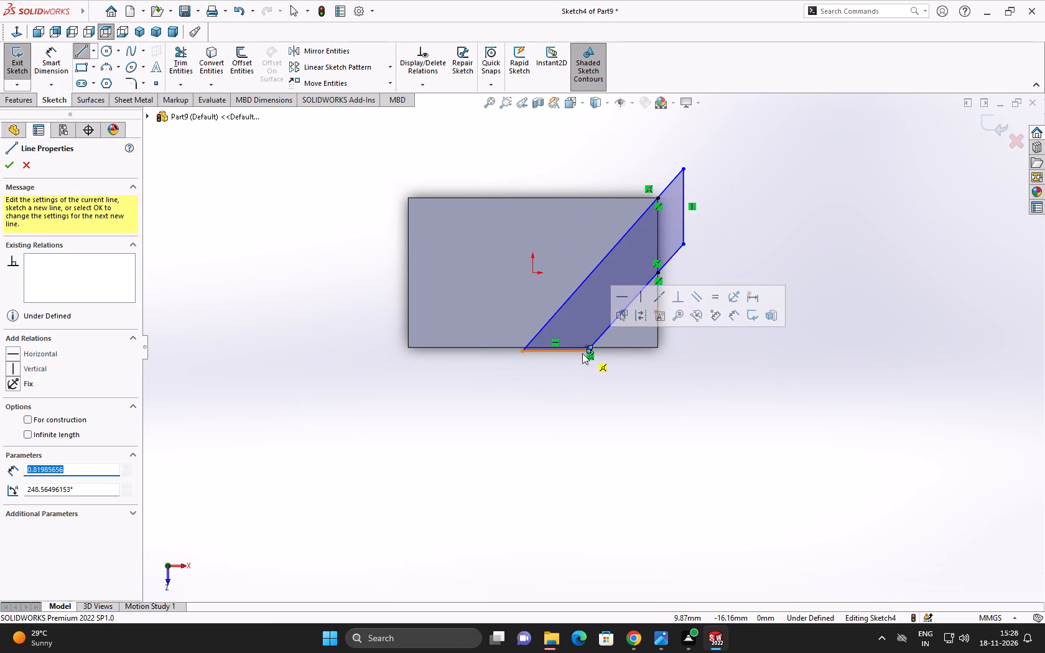
right_click(582, 353)
left_click(601, 368)
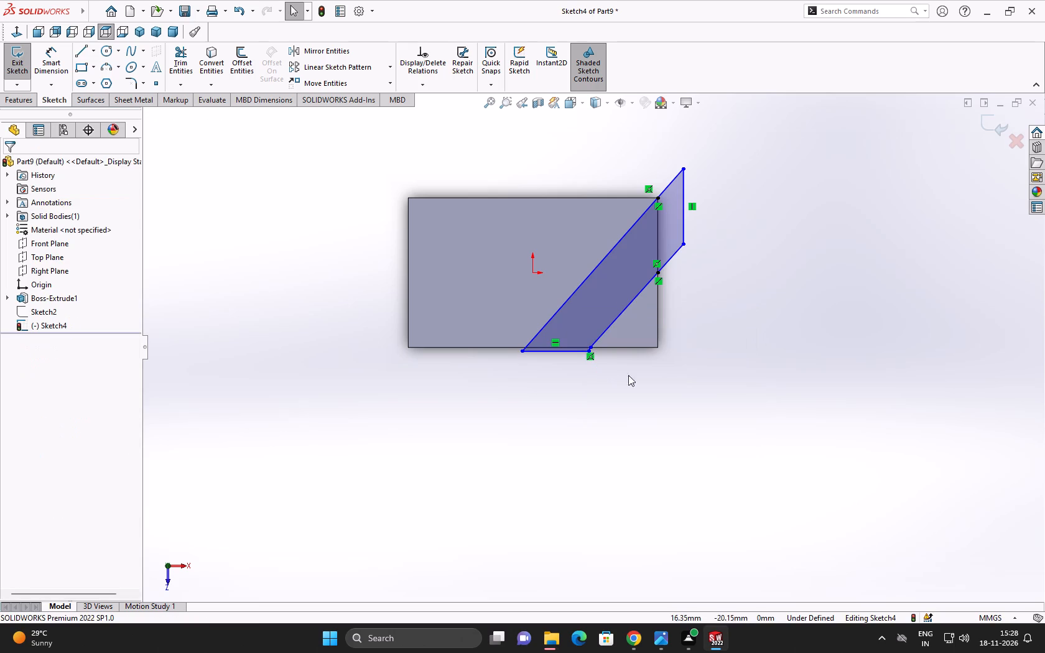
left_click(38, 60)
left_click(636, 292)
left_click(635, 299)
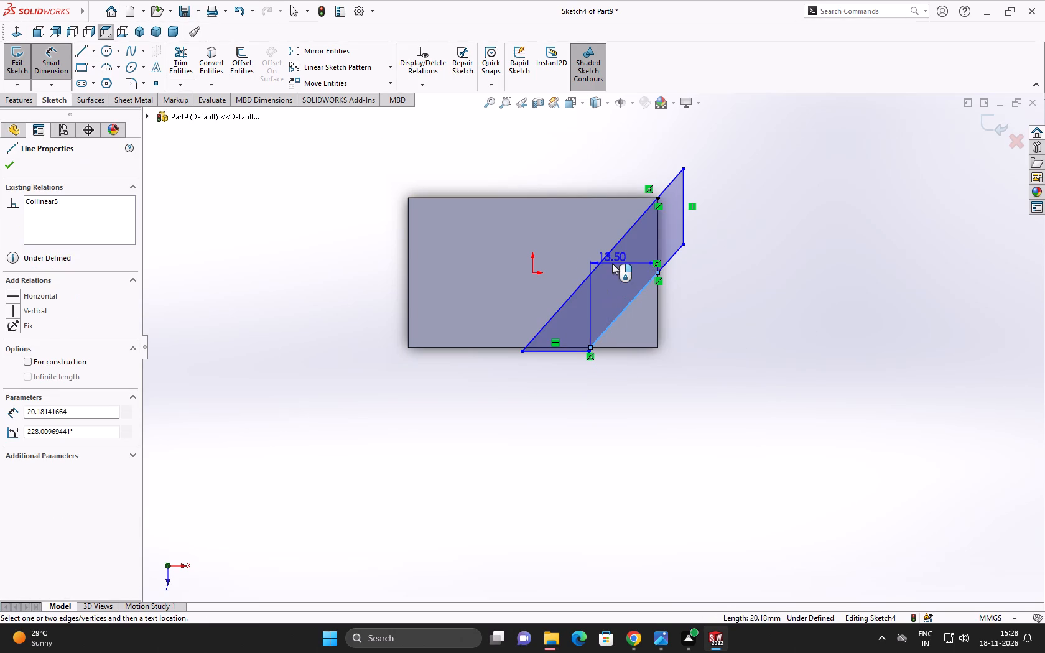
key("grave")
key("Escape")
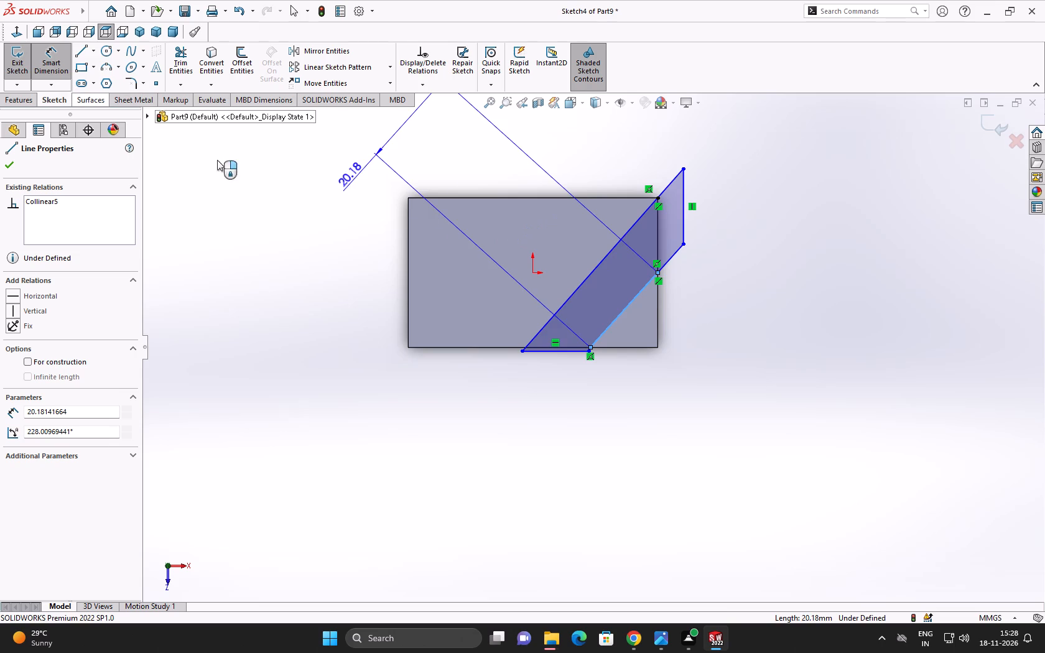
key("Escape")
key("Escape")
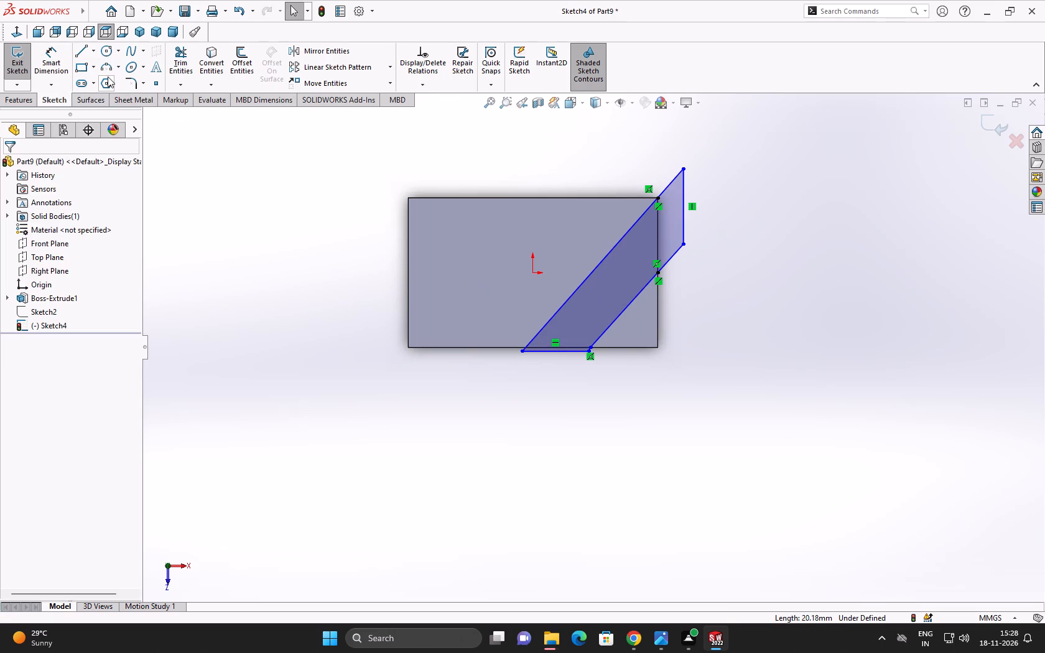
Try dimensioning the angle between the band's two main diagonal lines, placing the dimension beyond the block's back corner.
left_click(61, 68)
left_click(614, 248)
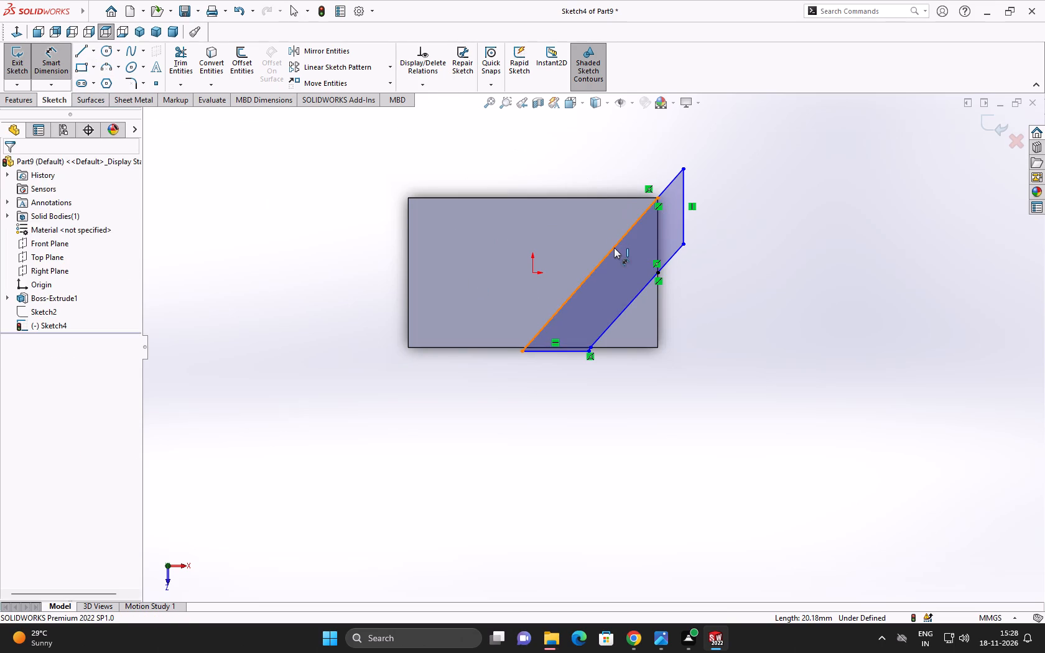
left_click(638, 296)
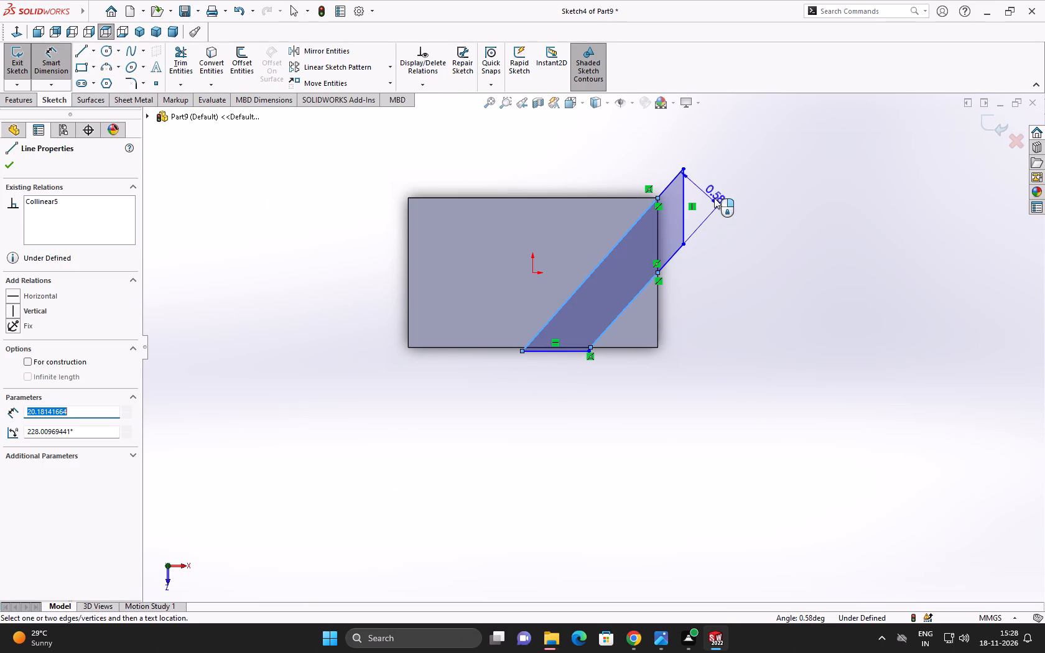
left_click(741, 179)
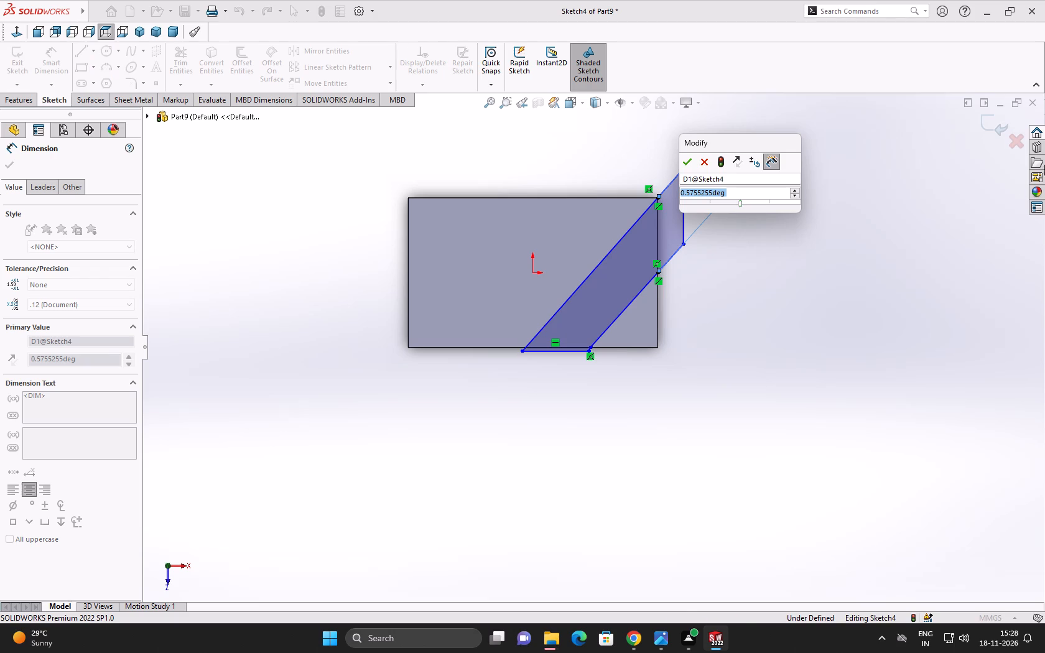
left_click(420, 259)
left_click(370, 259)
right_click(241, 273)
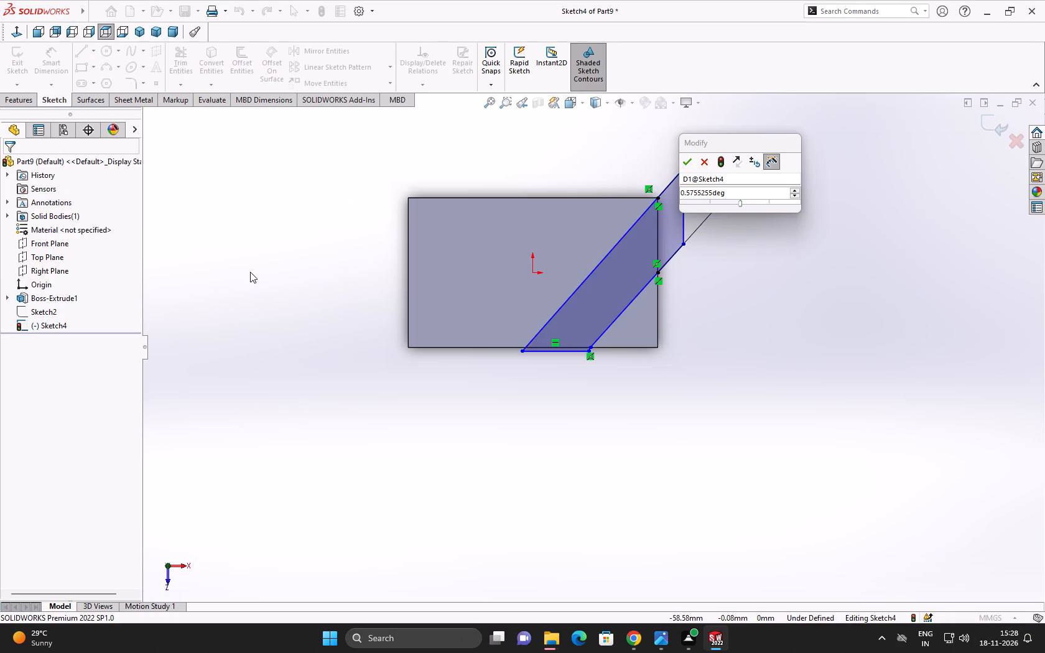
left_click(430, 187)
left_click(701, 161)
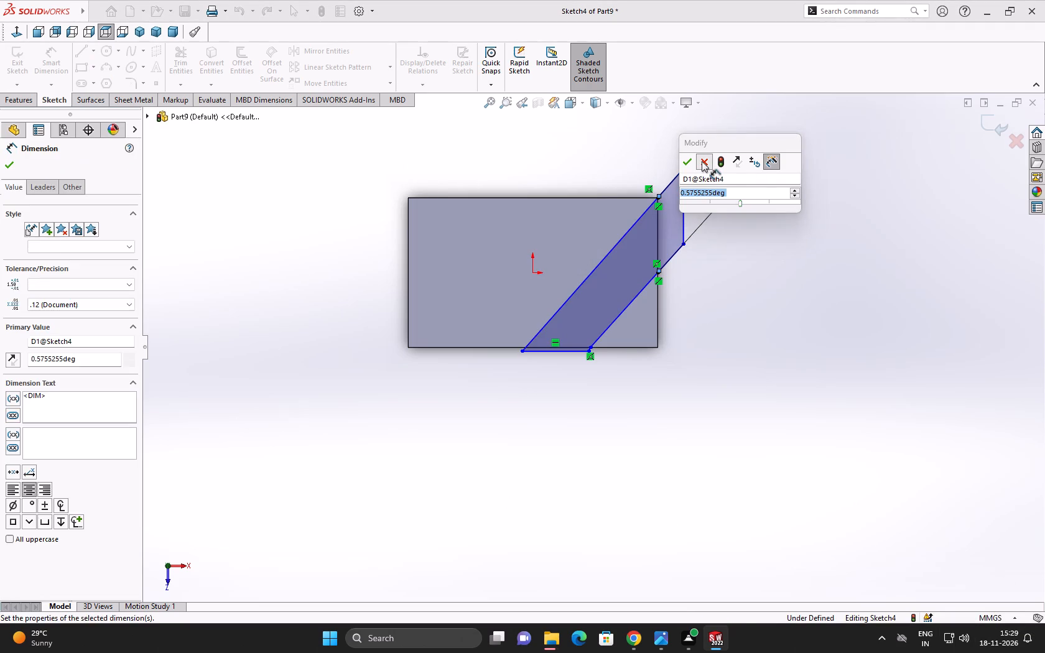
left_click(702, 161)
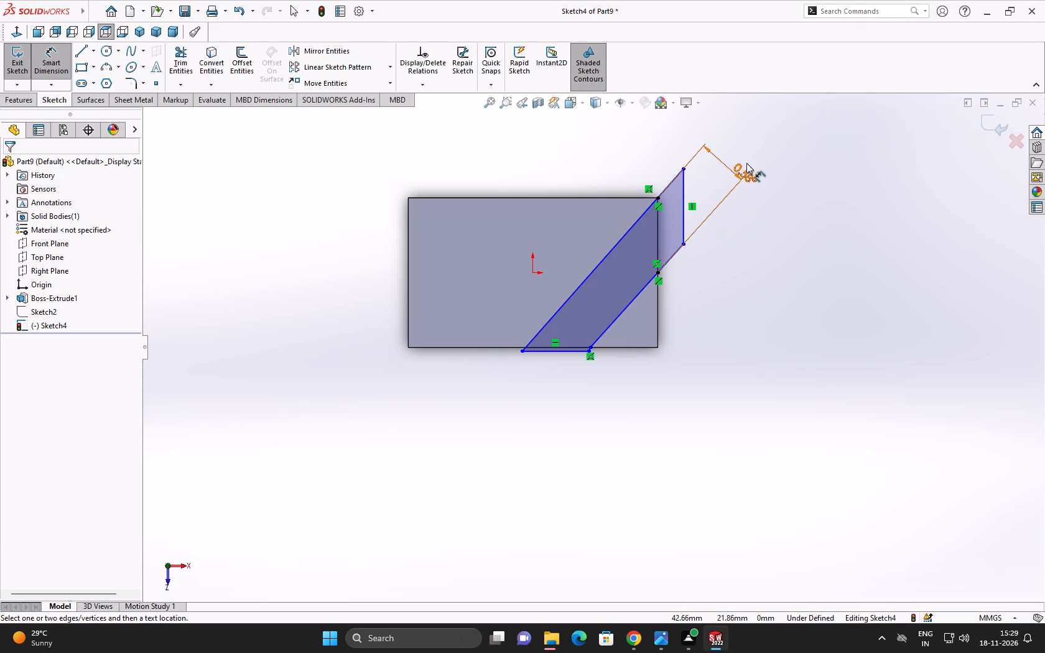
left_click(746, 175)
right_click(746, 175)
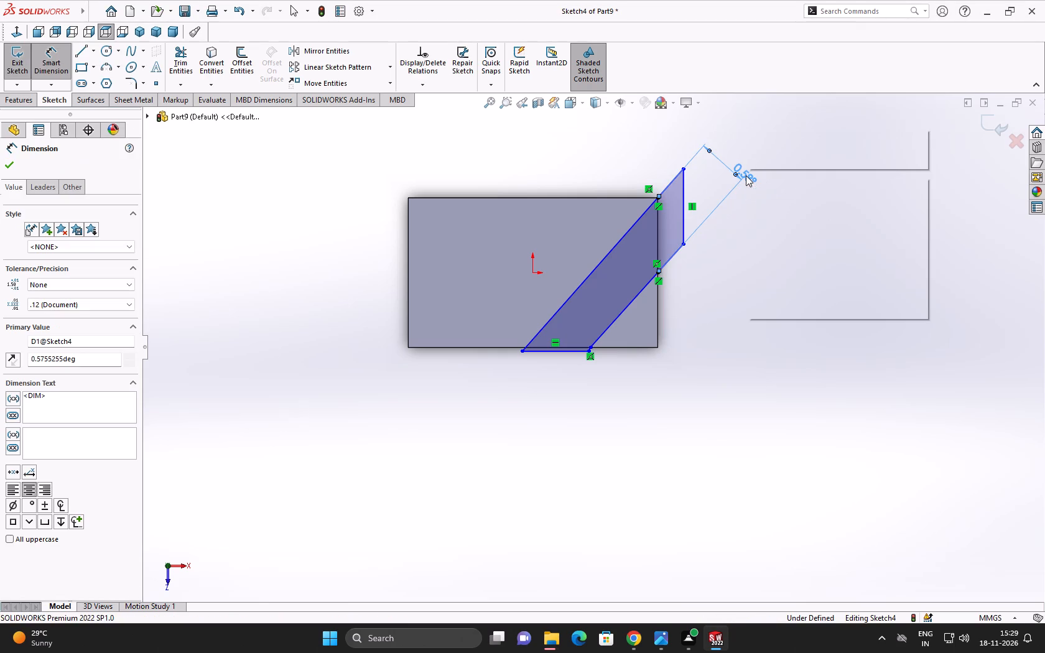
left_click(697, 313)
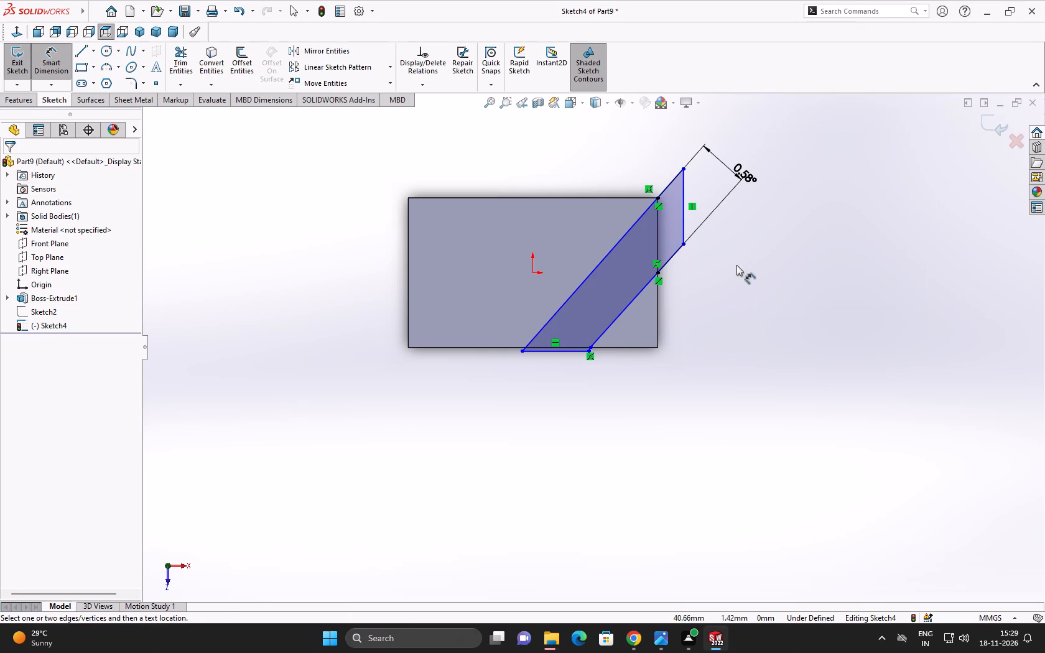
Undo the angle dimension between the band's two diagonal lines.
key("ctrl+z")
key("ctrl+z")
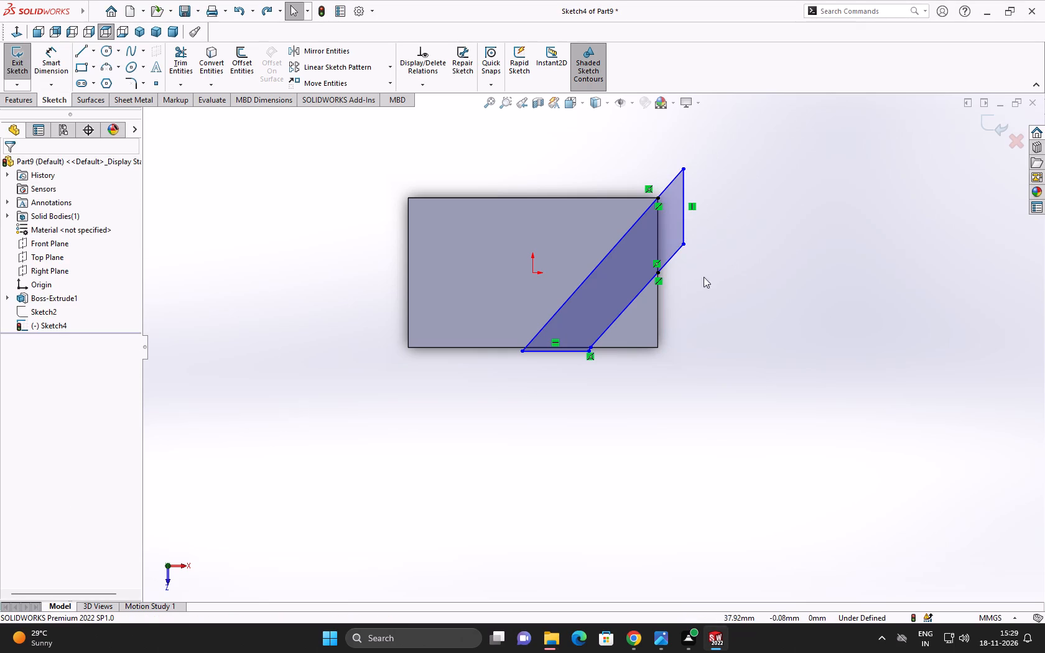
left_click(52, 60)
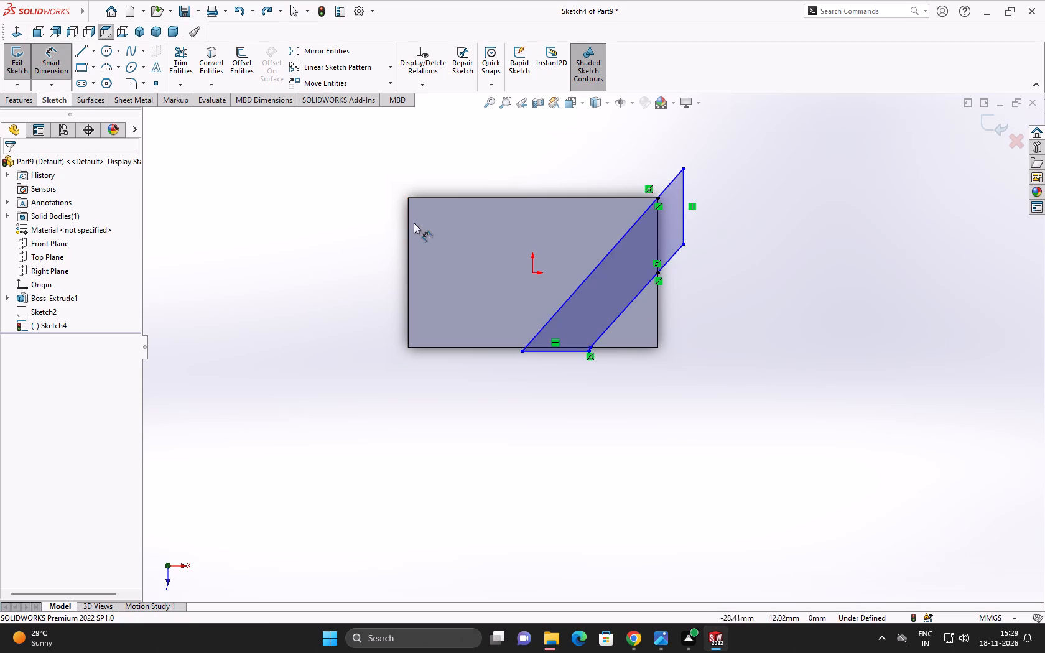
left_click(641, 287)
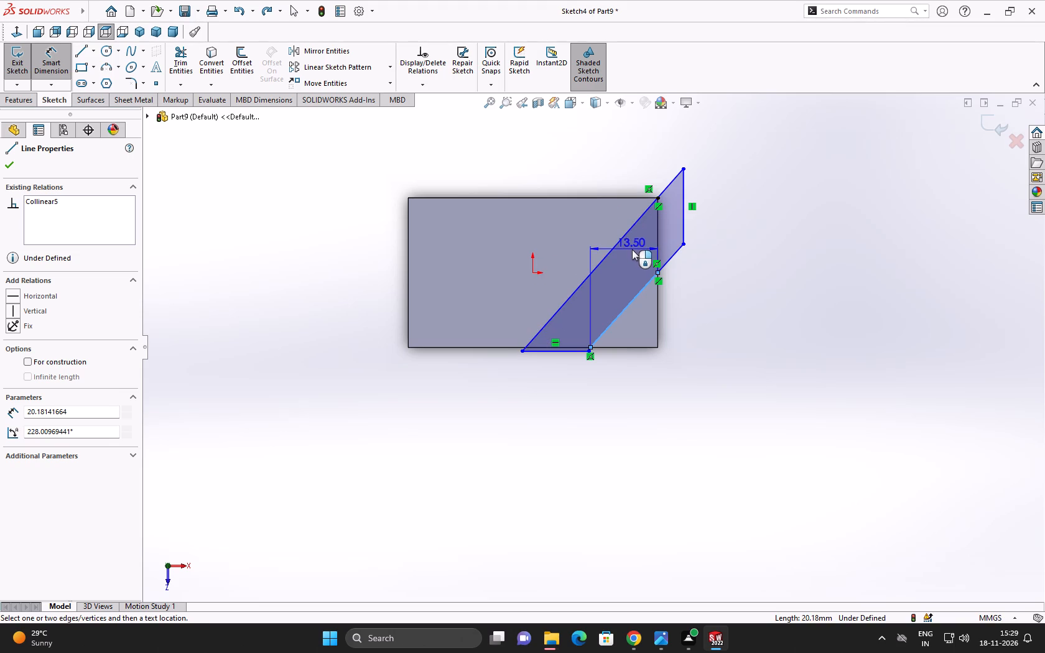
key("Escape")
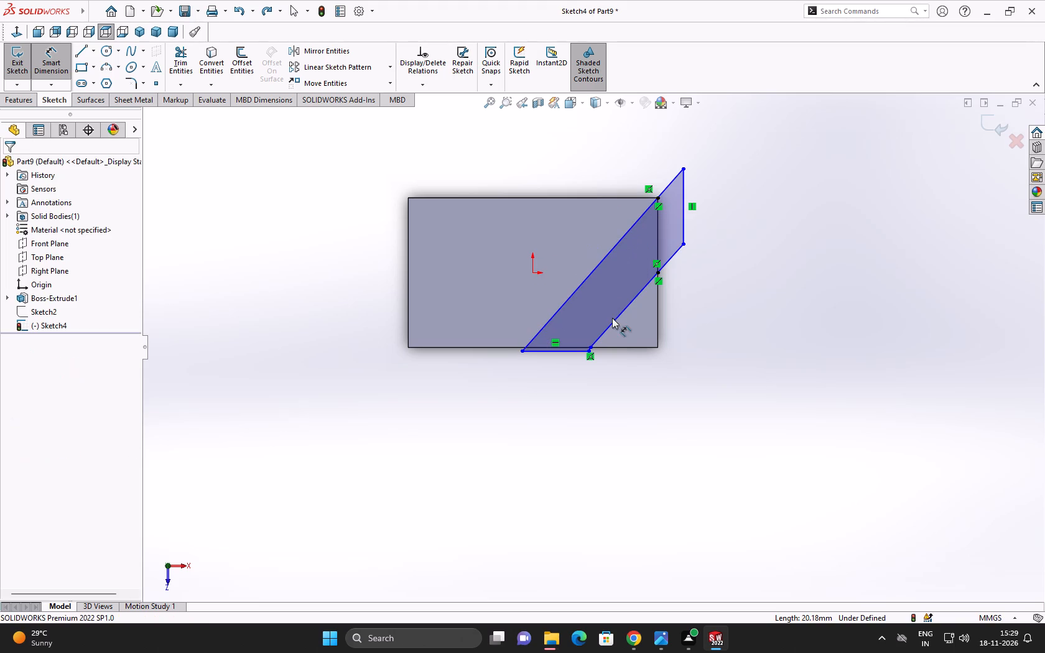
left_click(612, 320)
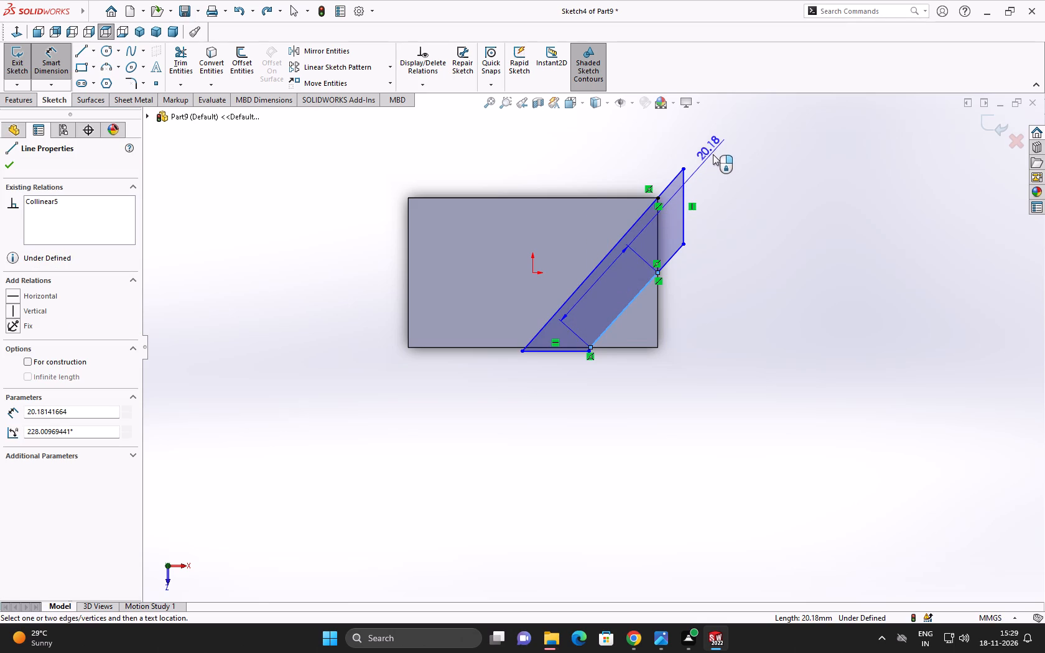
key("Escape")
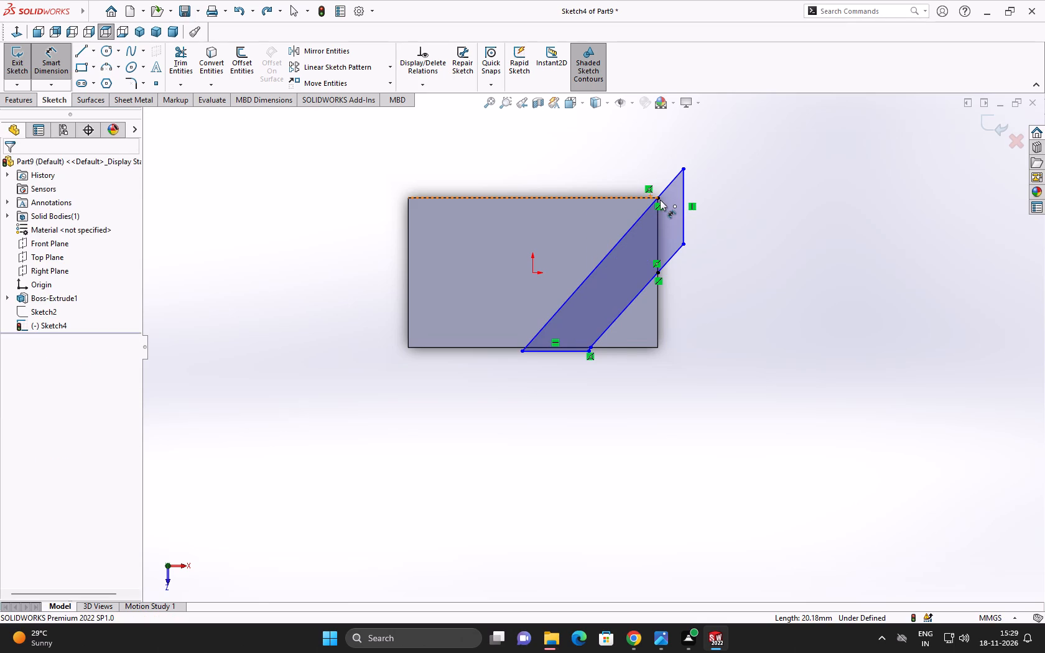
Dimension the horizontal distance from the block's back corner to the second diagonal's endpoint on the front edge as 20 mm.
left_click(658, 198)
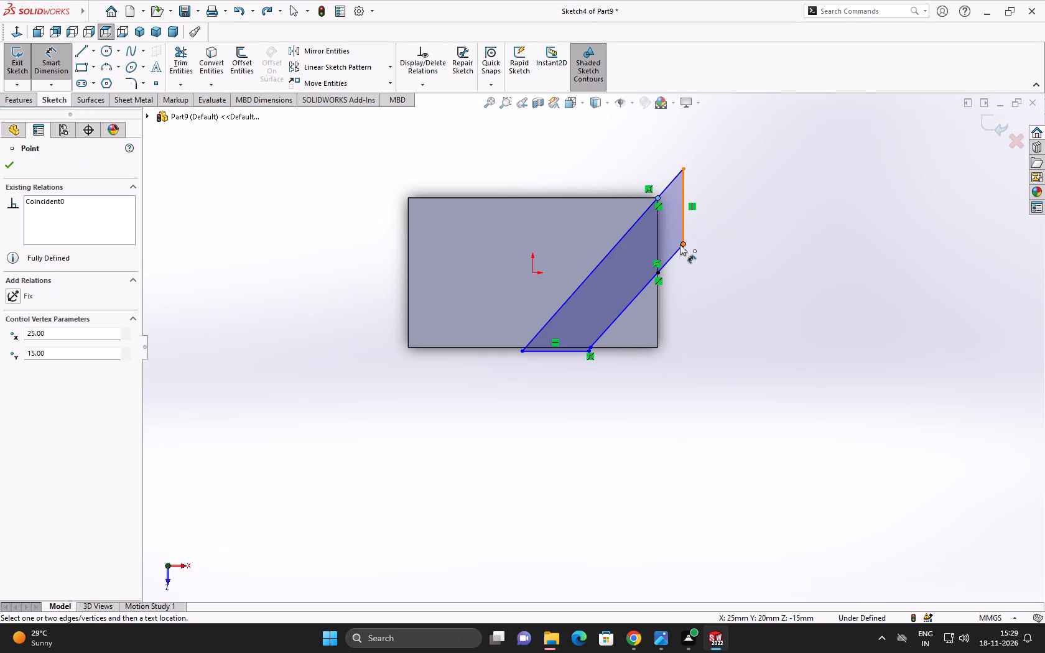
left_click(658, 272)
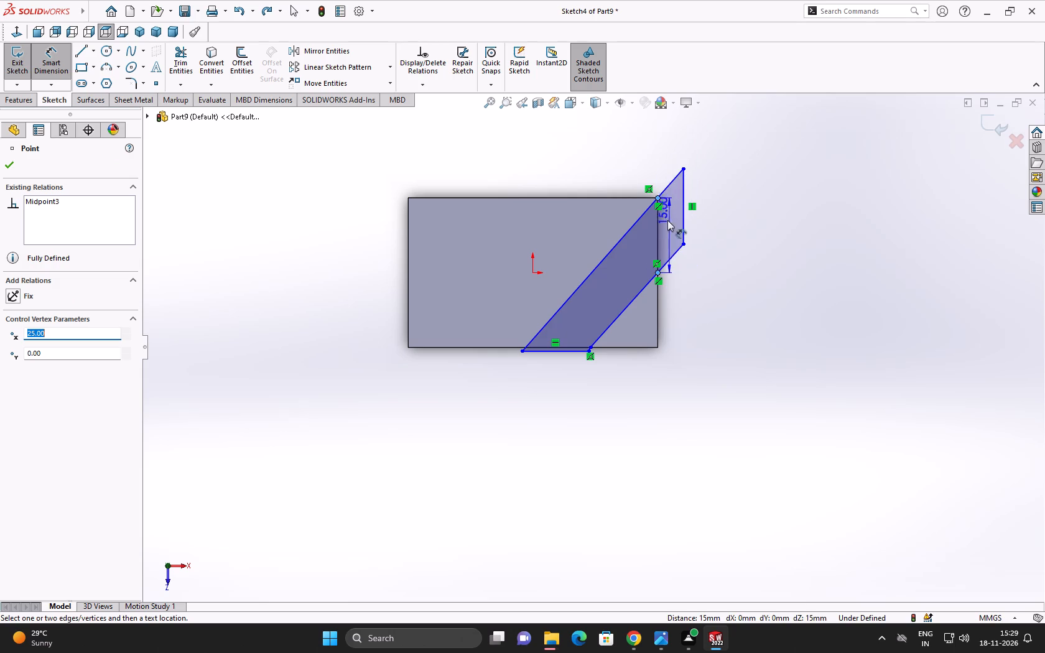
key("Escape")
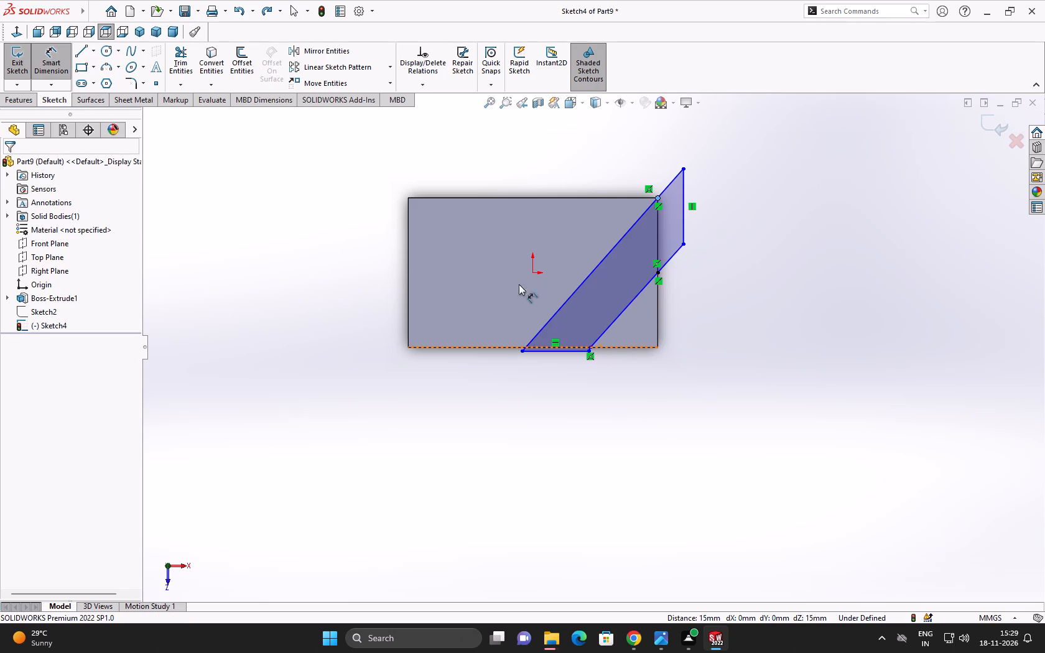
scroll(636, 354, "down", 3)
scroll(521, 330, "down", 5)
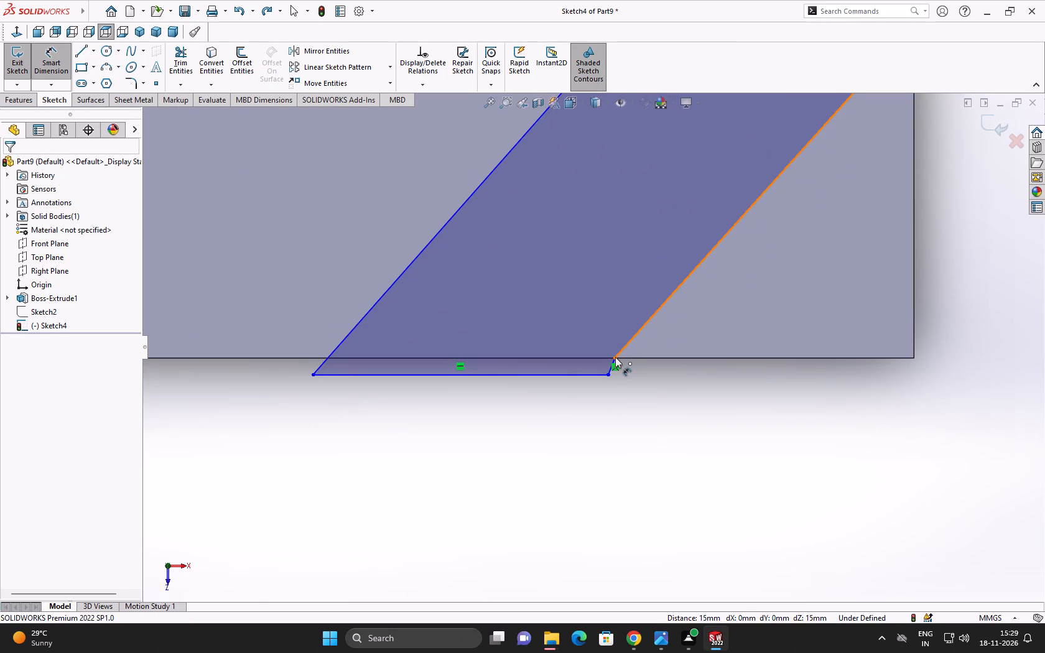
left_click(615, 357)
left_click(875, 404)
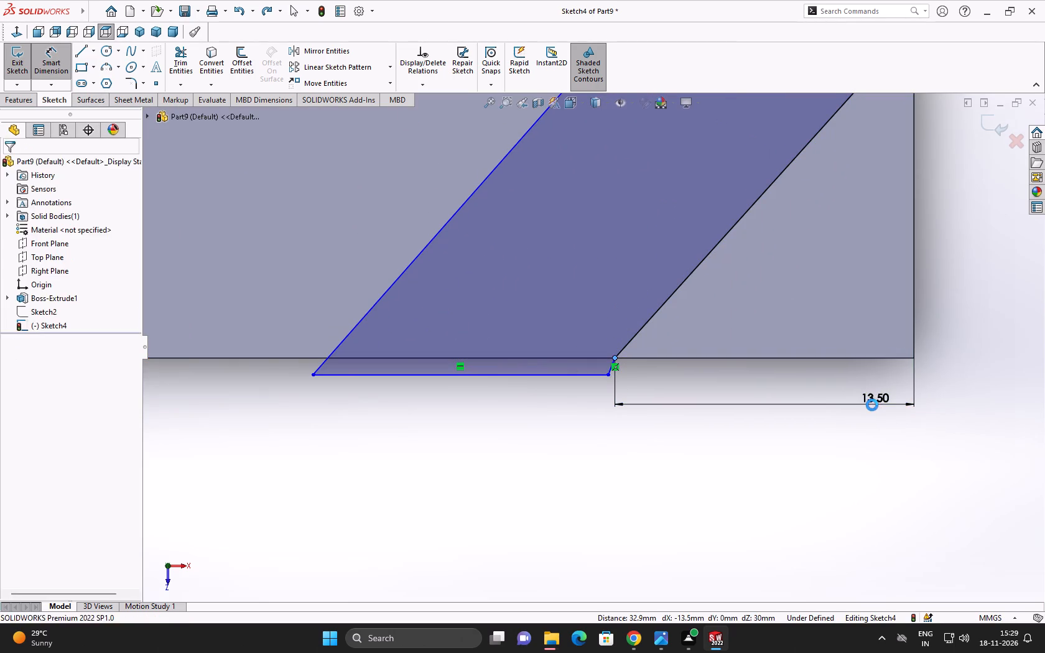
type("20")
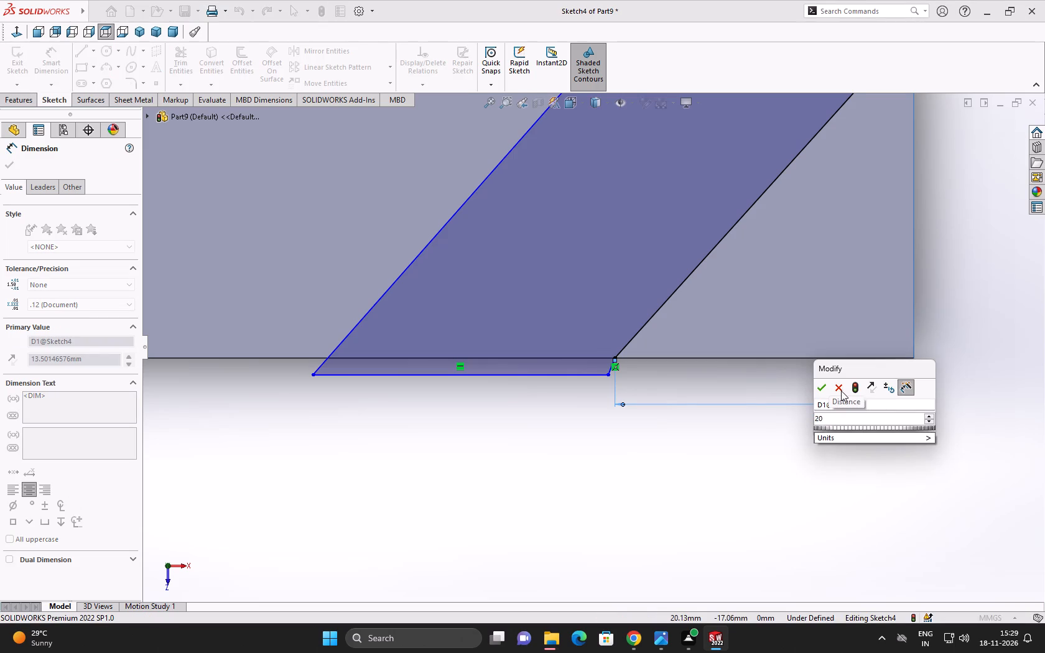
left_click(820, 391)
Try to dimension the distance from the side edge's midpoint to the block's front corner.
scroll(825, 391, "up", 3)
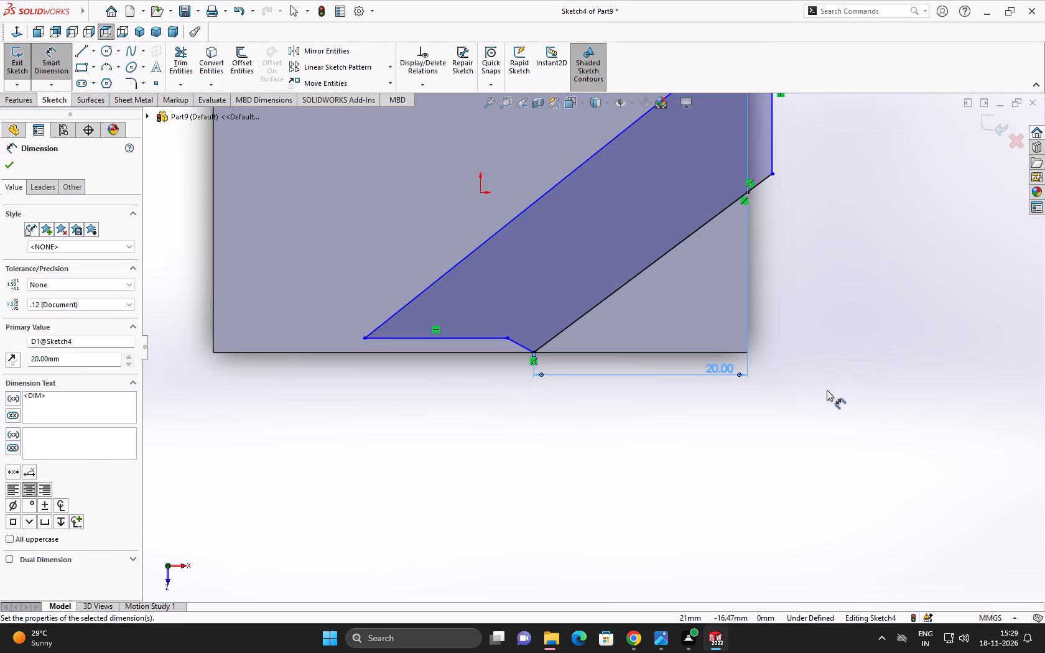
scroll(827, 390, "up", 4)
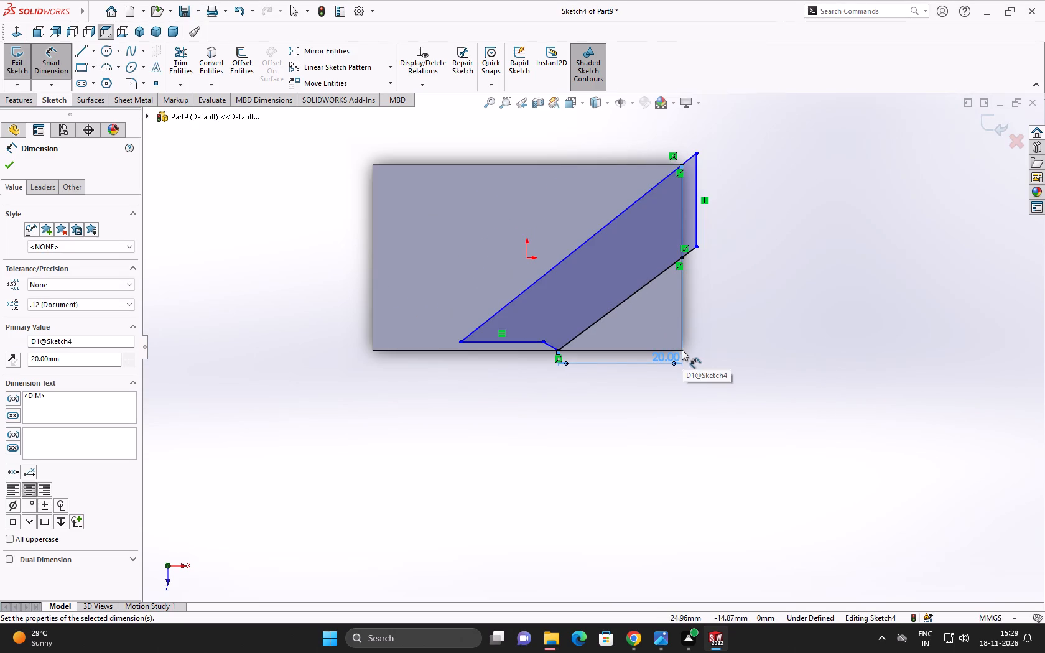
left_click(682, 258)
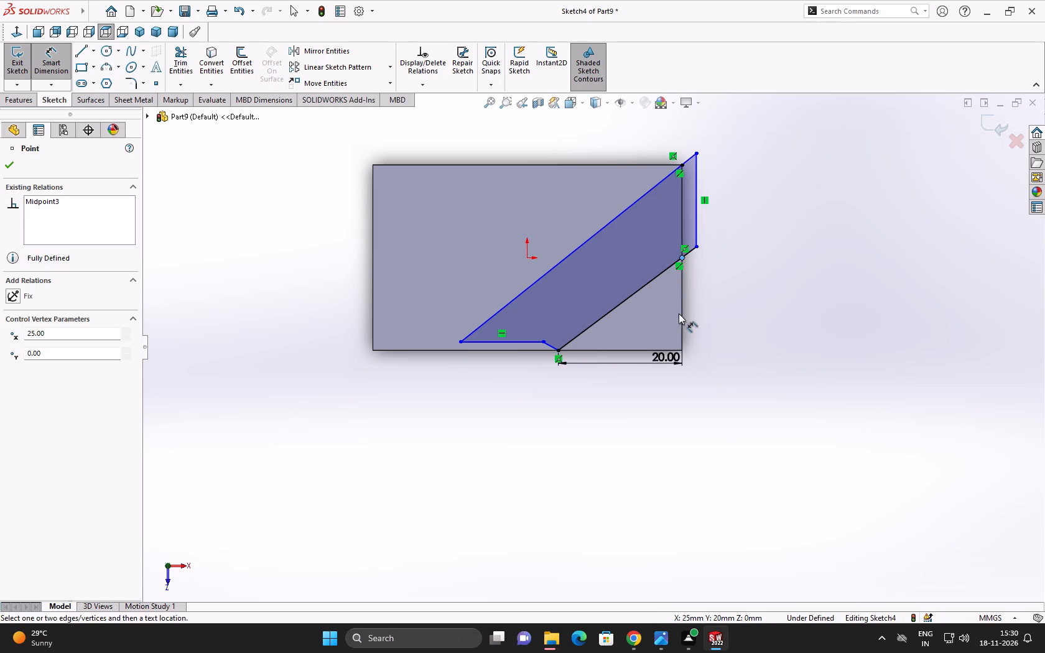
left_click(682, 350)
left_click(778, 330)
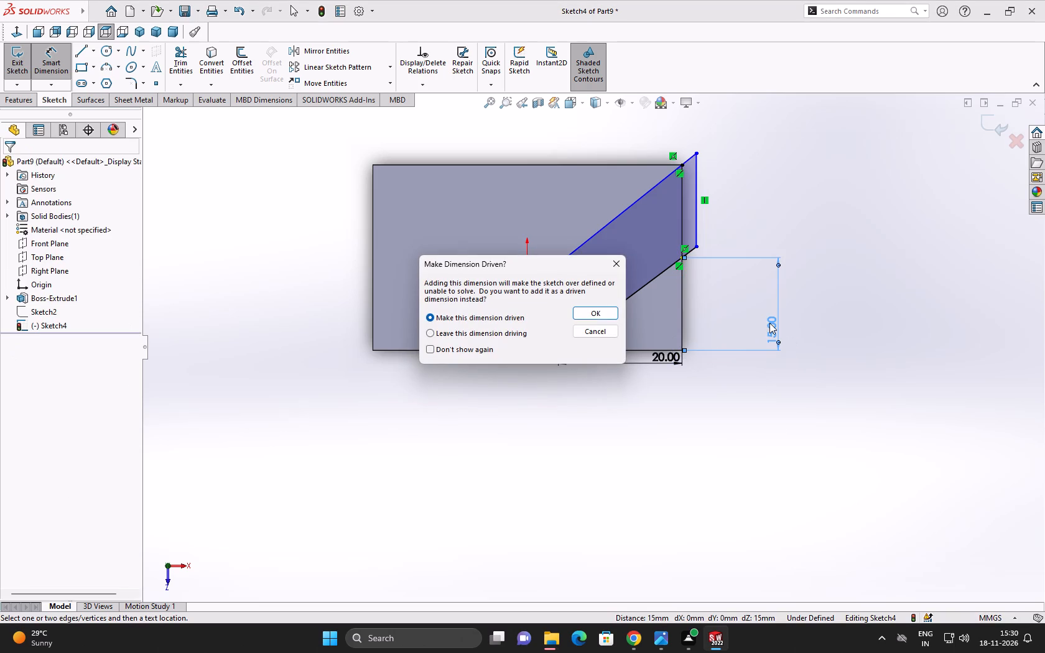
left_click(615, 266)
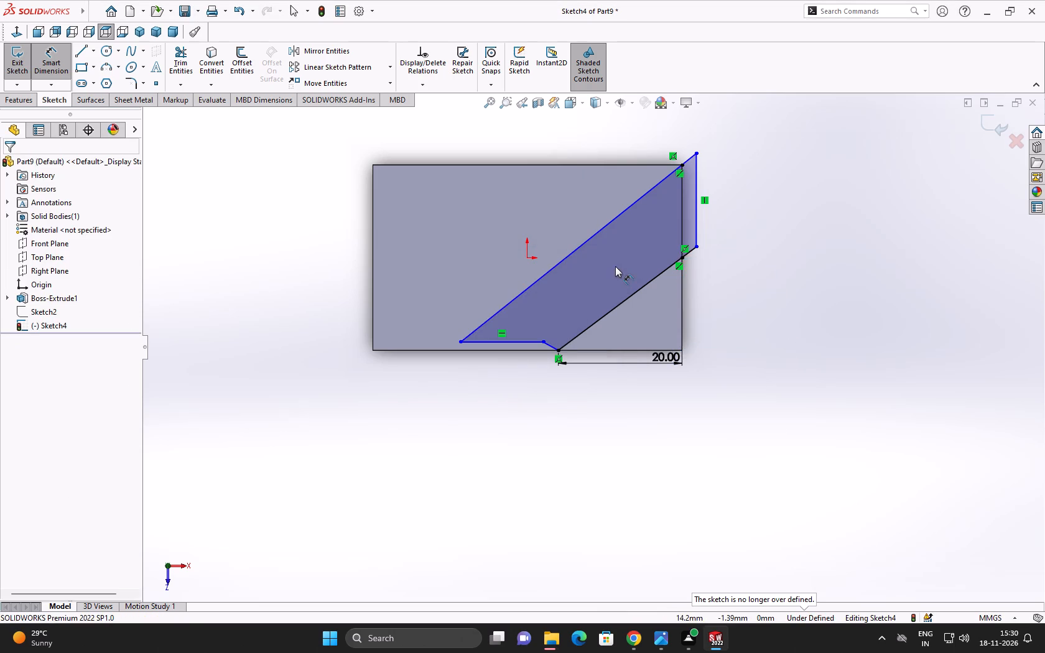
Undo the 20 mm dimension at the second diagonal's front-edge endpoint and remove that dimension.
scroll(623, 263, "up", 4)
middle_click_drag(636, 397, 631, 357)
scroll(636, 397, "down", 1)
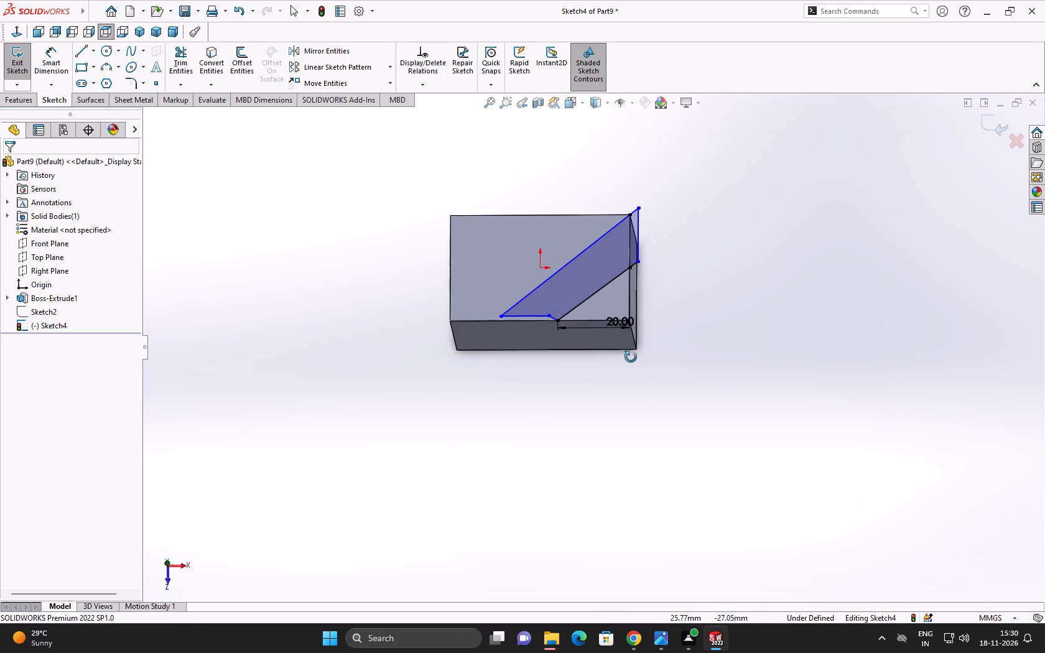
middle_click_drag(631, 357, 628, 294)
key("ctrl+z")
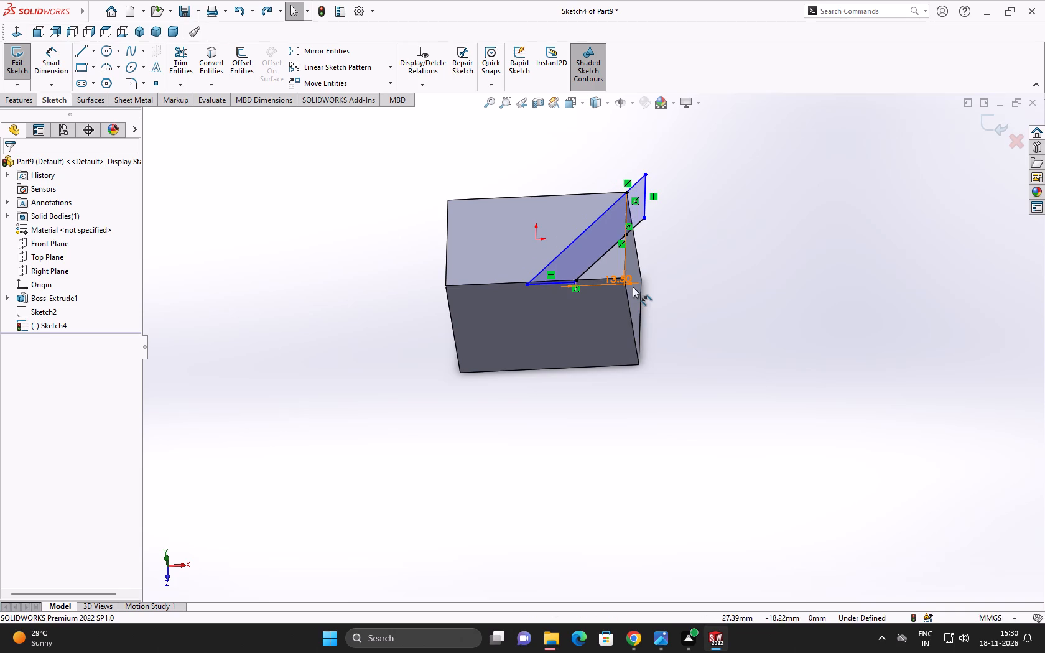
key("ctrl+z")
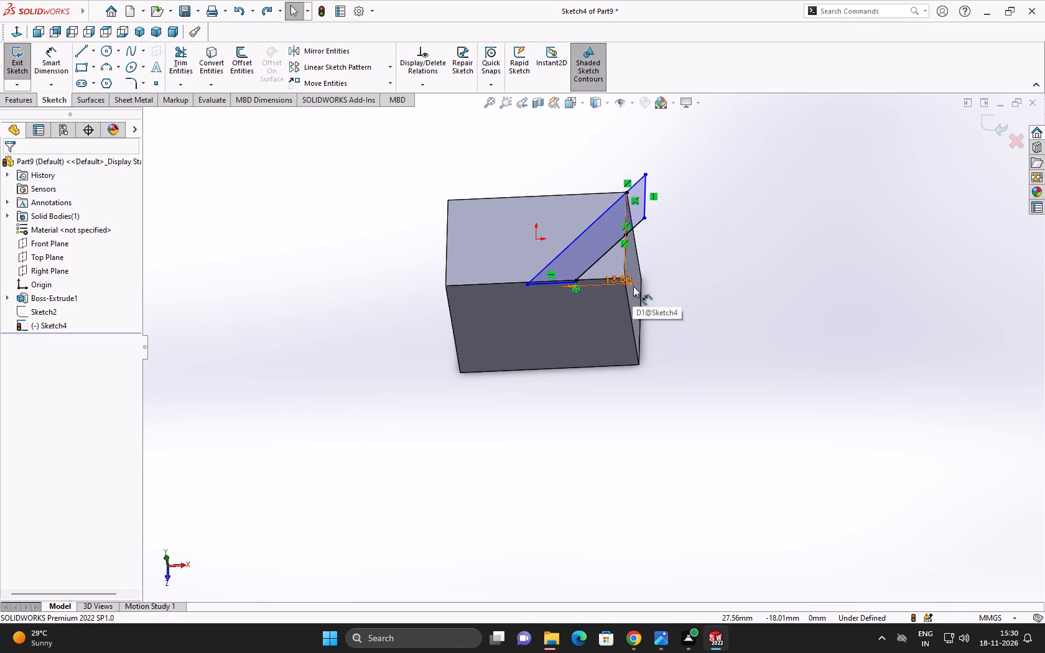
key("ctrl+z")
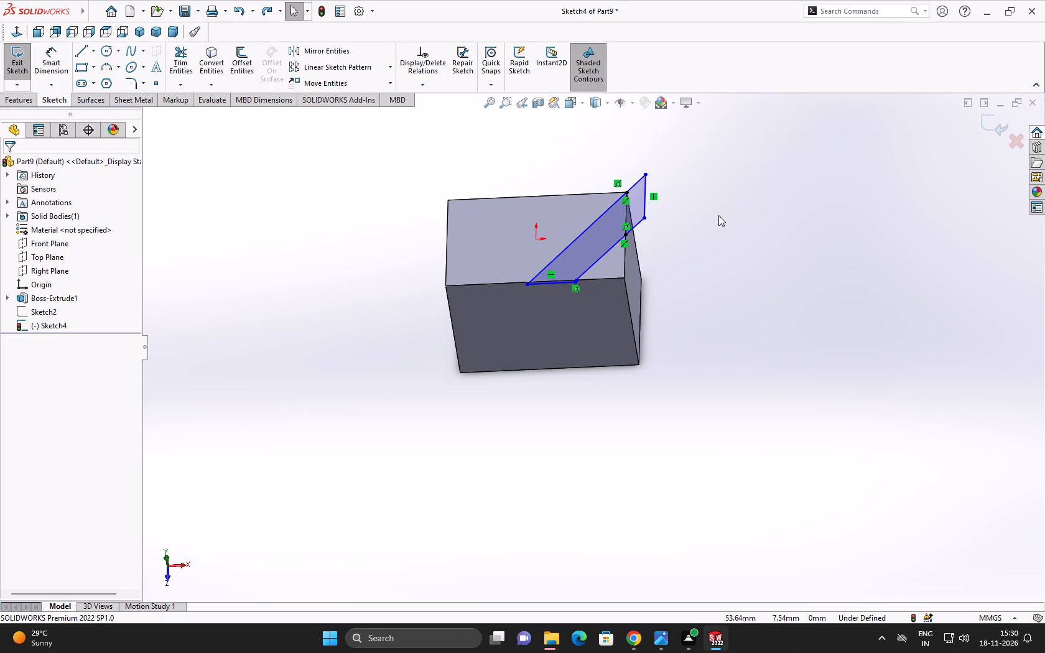
Examine the junction of the second diagonal and its short end segment at the block's front edge, selecting the diagonal.
middle_click_drag(679, 246, 600, 455)
middle_click_drag(600, 455, 716, 381)
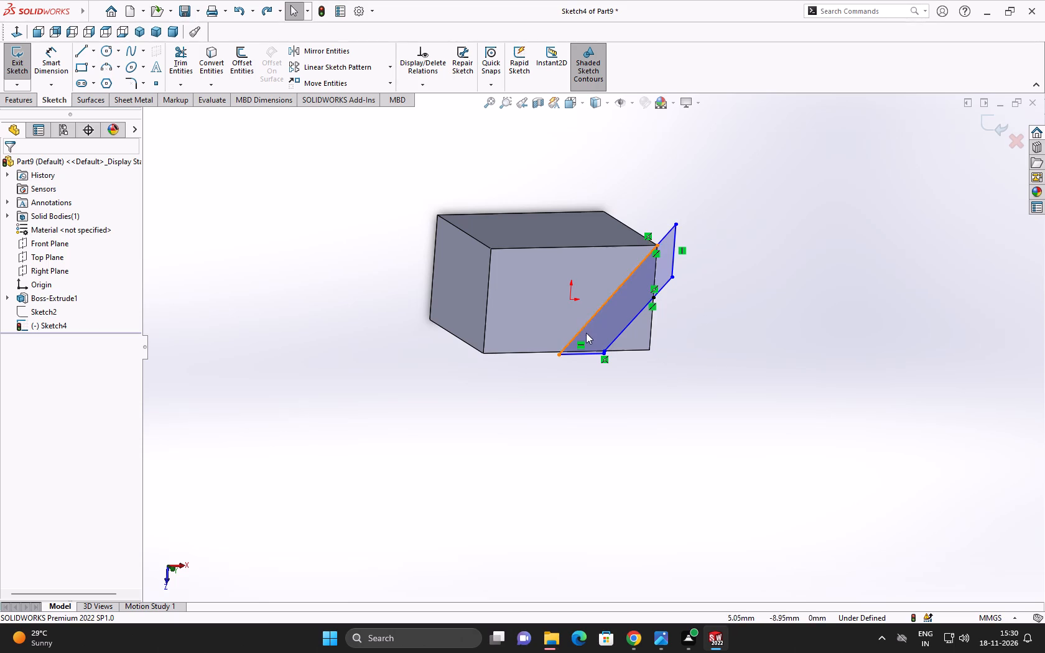
scroll(586, 333, "down", 7)
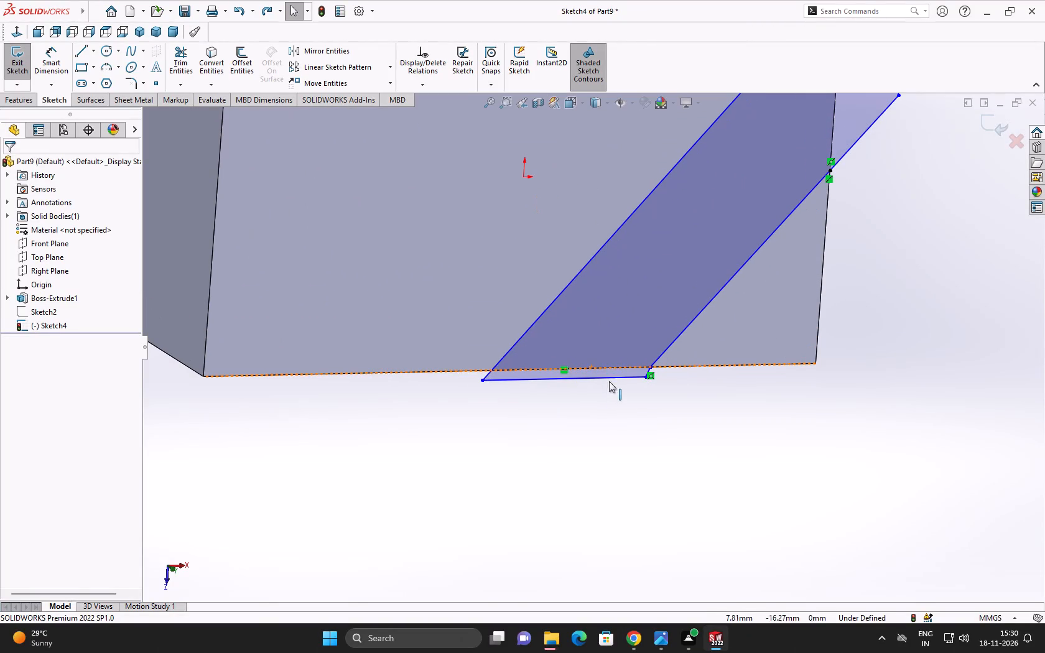
scroll(639, 364, "down", 3)
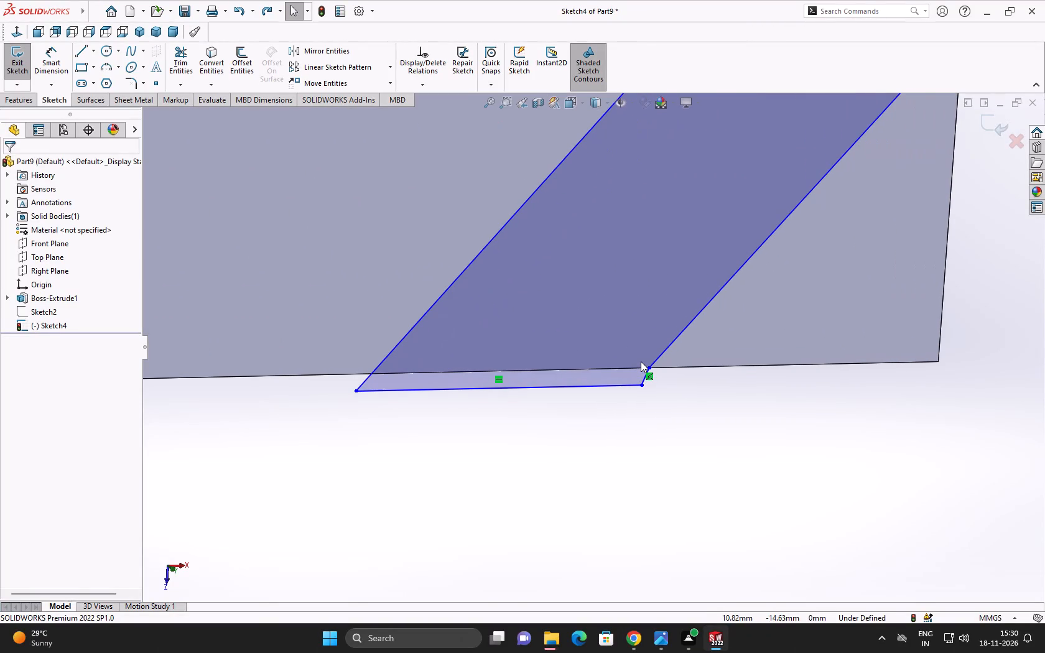
scroll(641, 361, "down", 6)
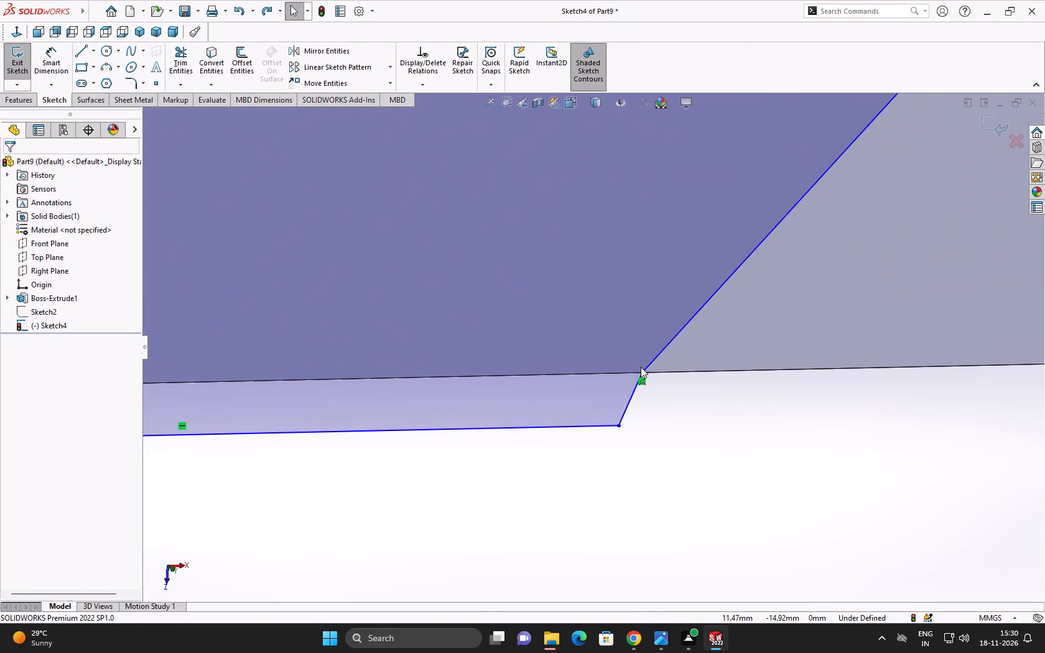
scroll(640, 368, "down", 3)
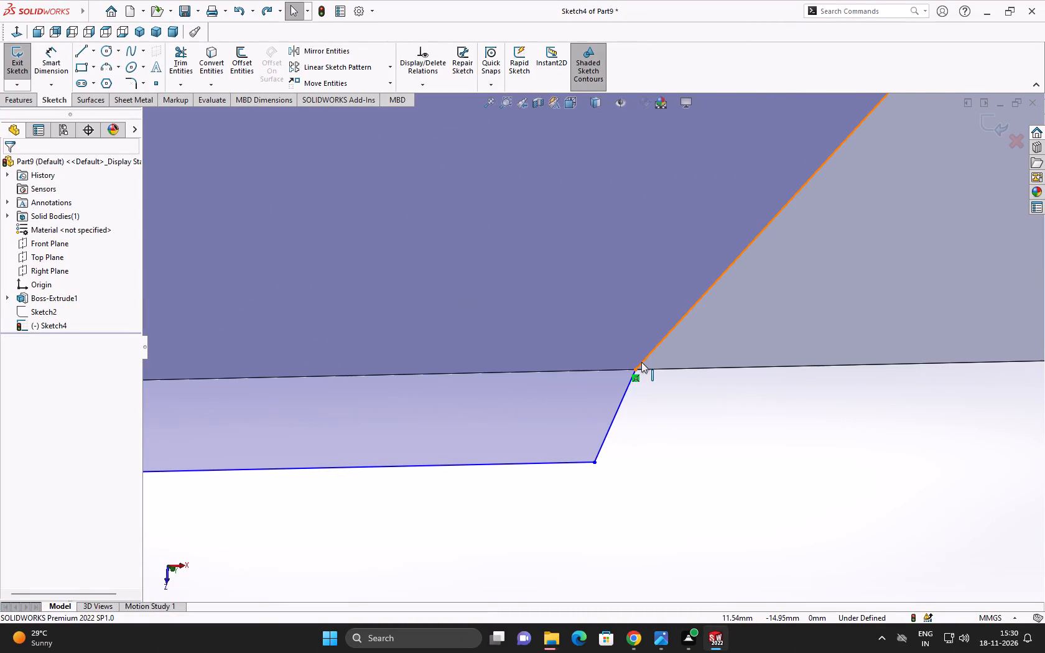
left_click(642, 361)
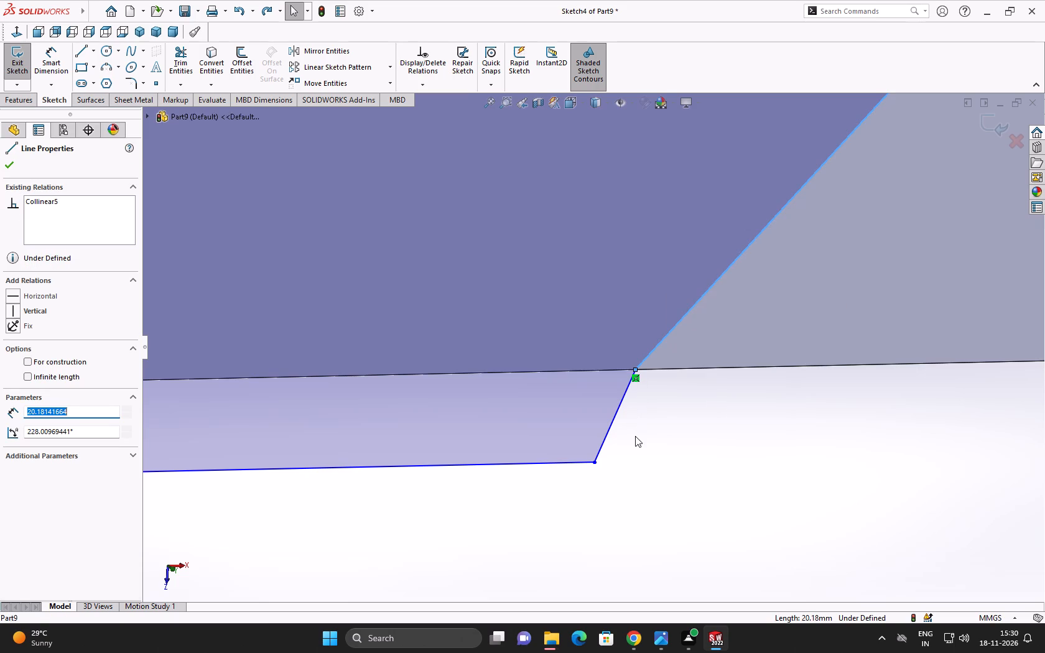
Make the second diagonal and its short end segment past the block's front edge collinear.
left_click(717, 458)
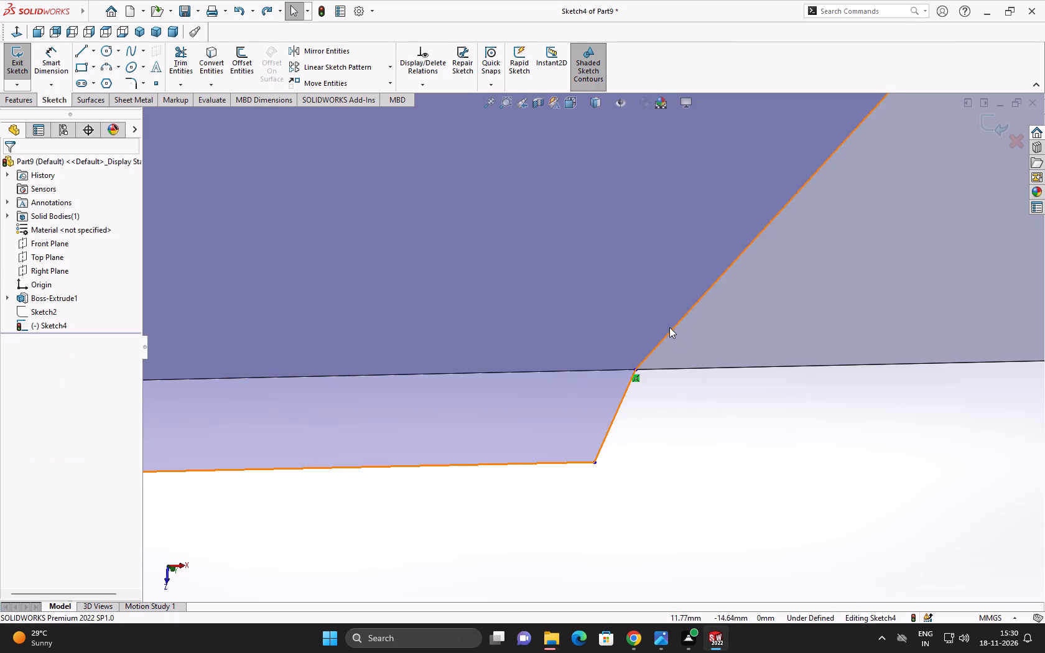
left_click(669, 329, "ctrl")
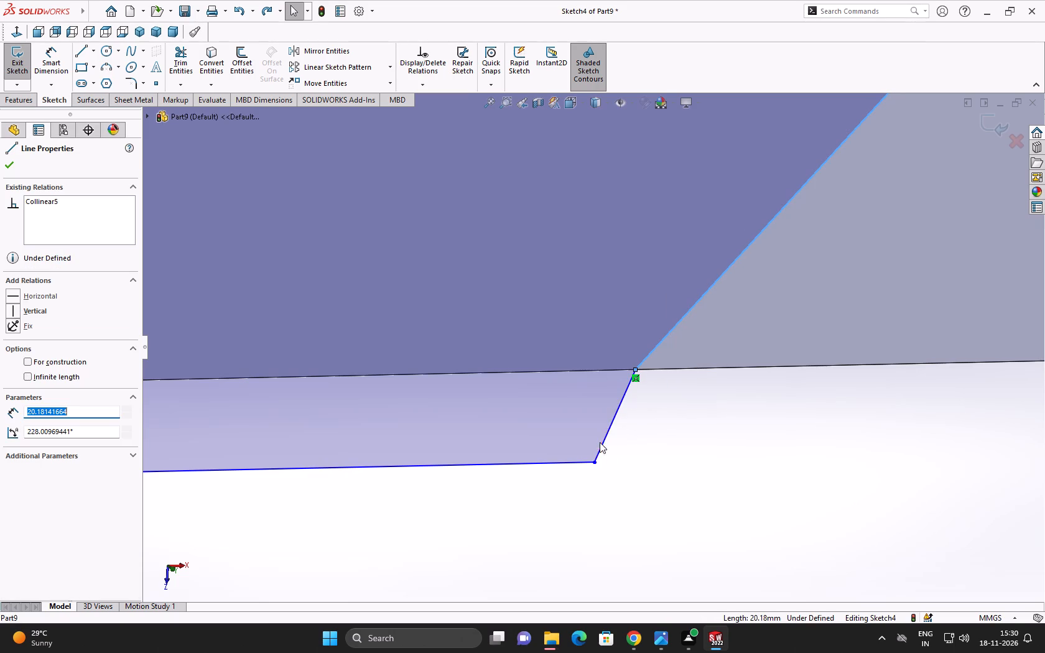
left_click(604, 440, "ctrl")
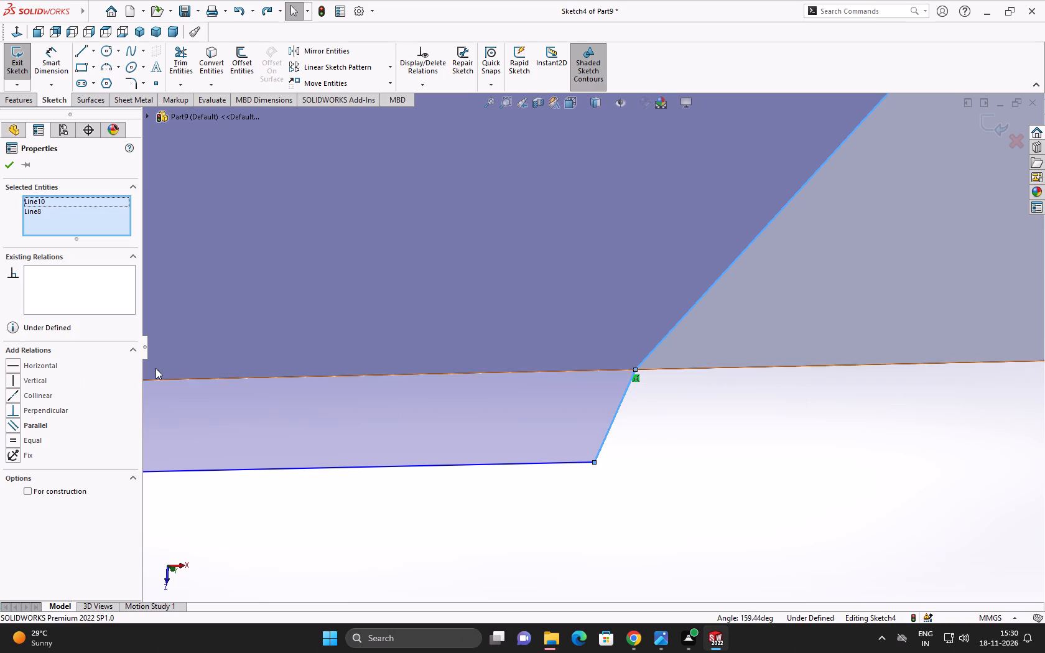
left_click(23, 397)
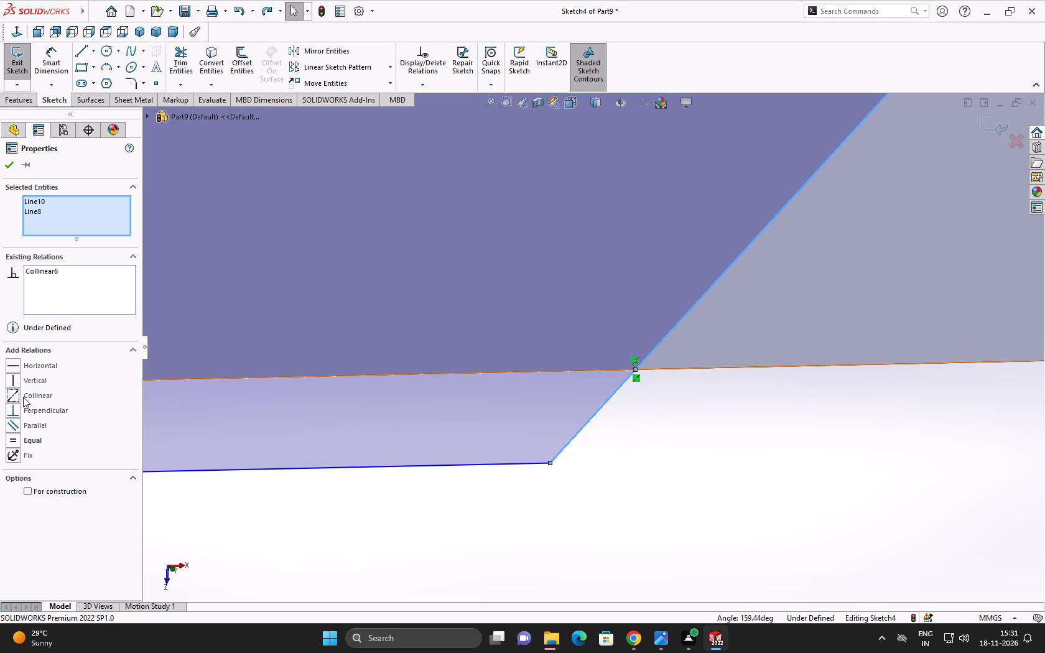
left_click(448, 560)
Examine the diagonal profile where it crosses the block's back corner and side edge.
scroll(613, 513, "up", 6)
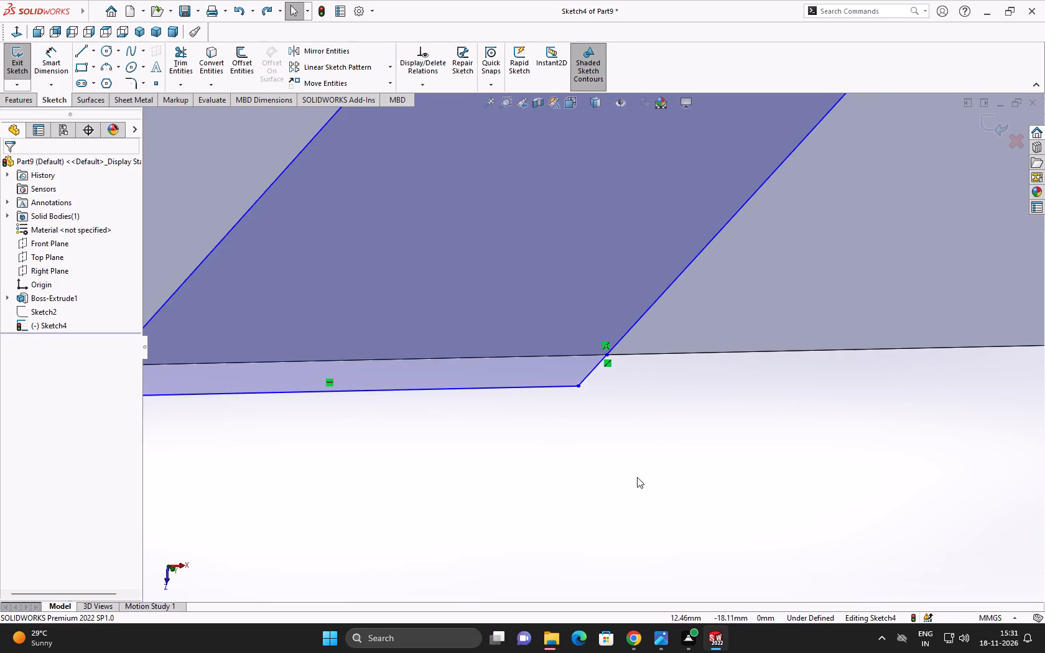
scroll(637, 477, "up", 10)
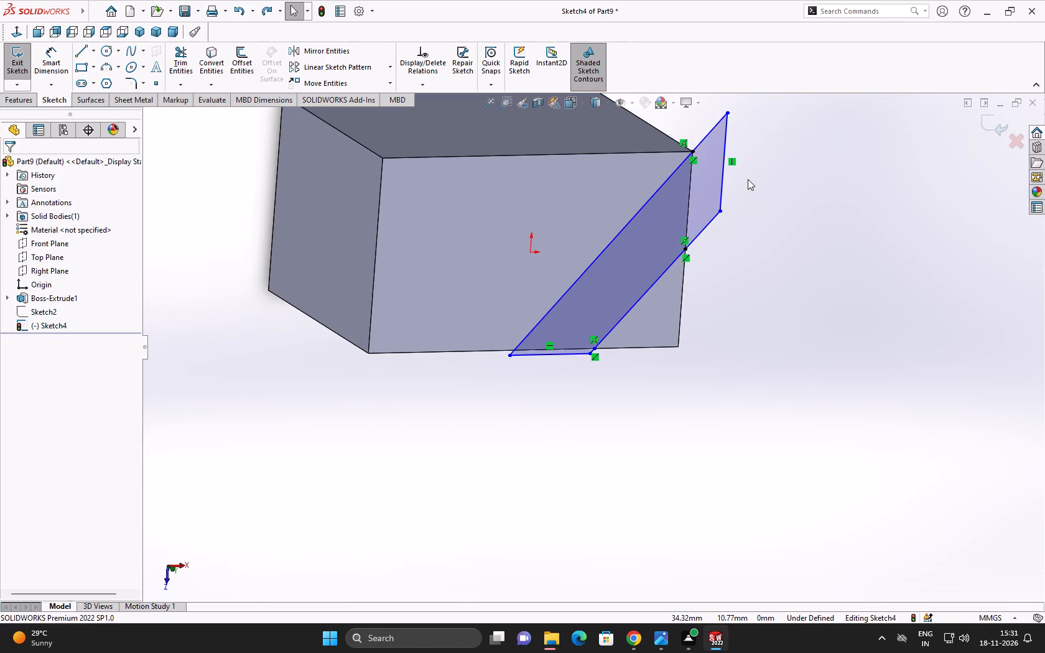
scroll(732, 197, "down", 1)
scroll(681, 170, "down", 4)
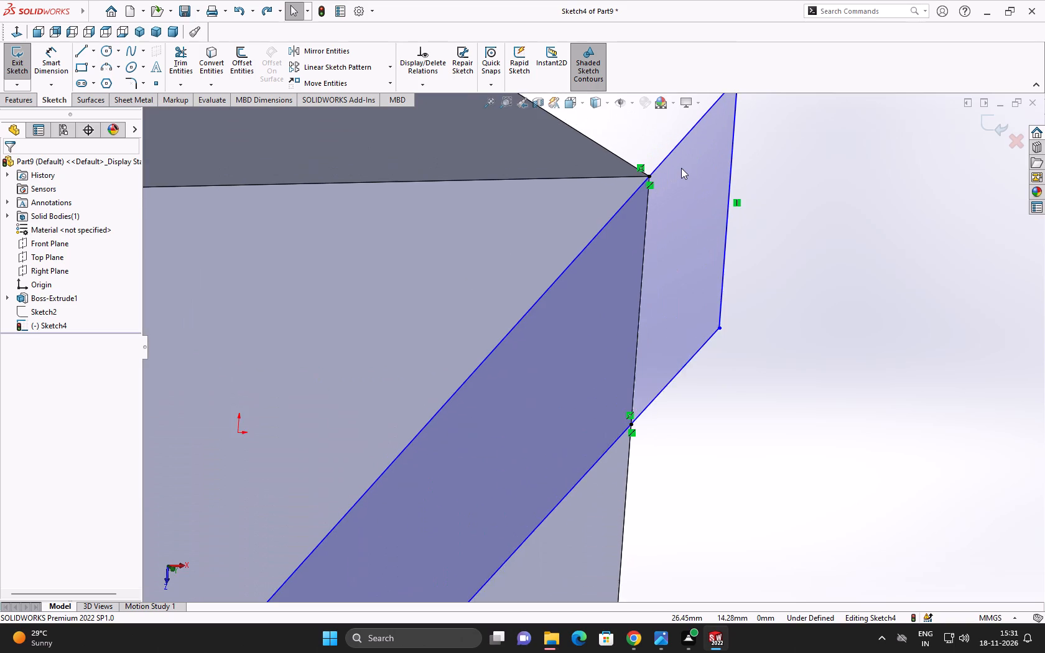
scroll(681, 168, "down", 3)
scroll(634, 225, "down", 2)
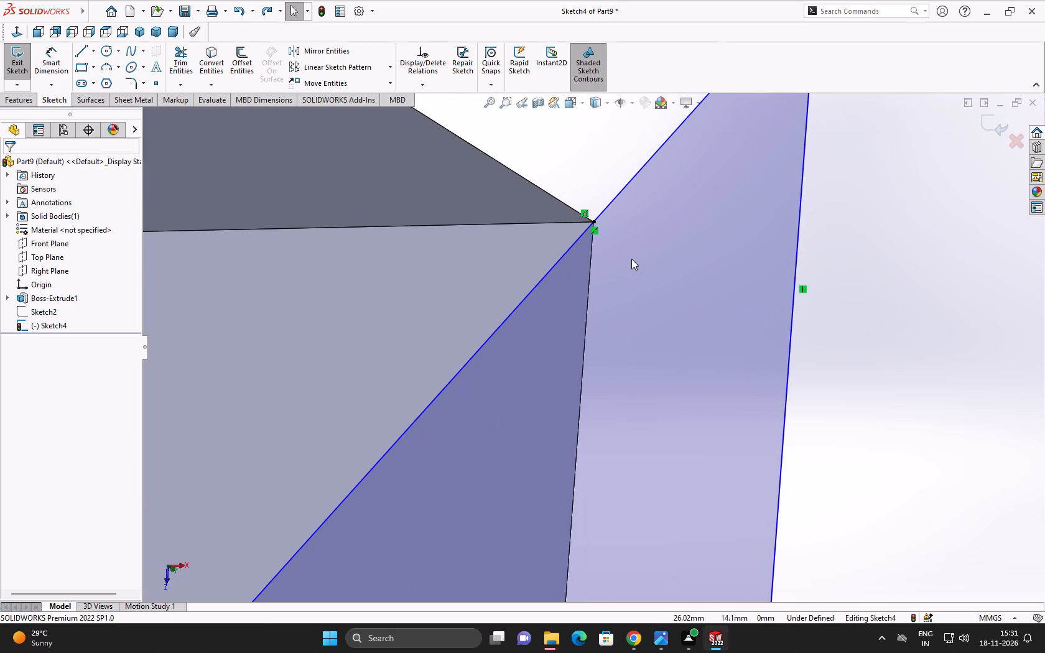
scroll(598, 312, "down", 4)
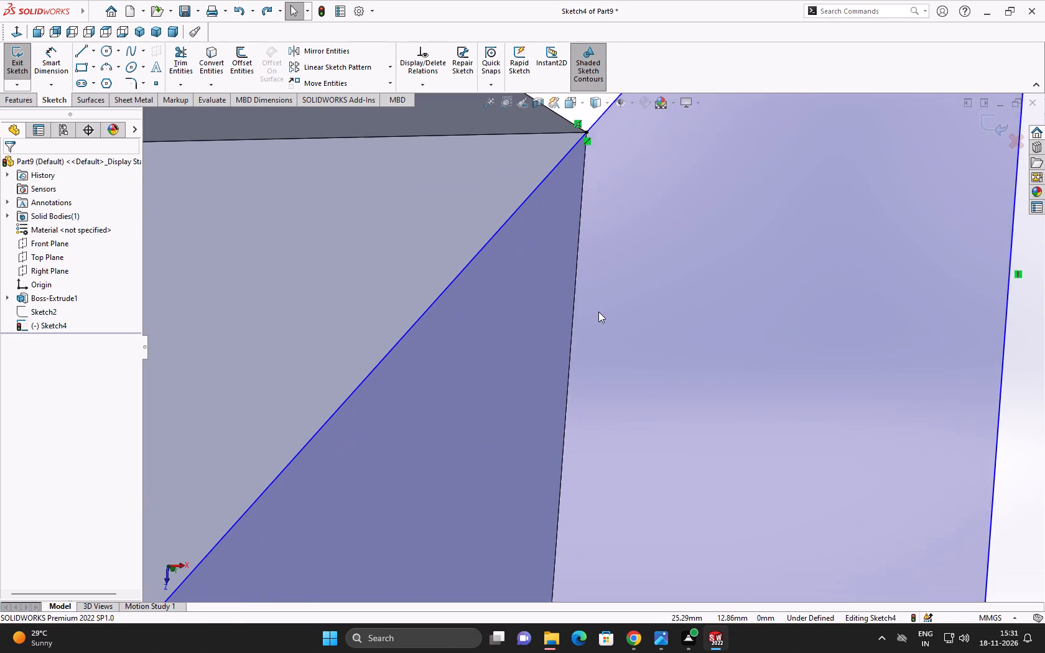
scroll(598, 312, "up", 14)
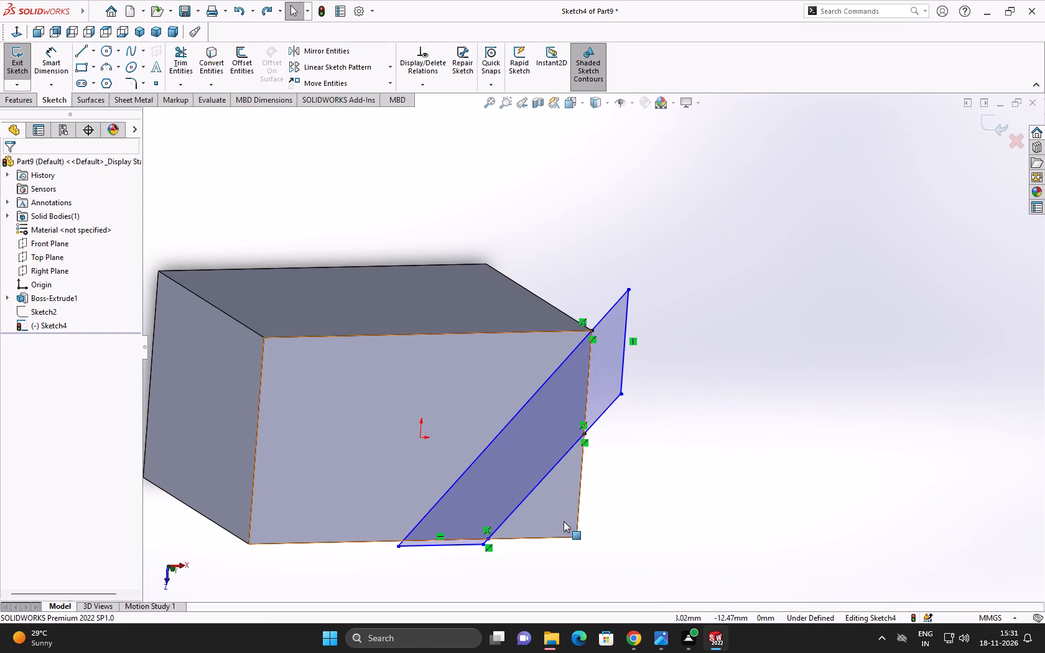
Dimension the distance from the second diagonal's endpoint on the front edge to the block's front corner as 20 mm.
scroll(489, 537, "down", 5)
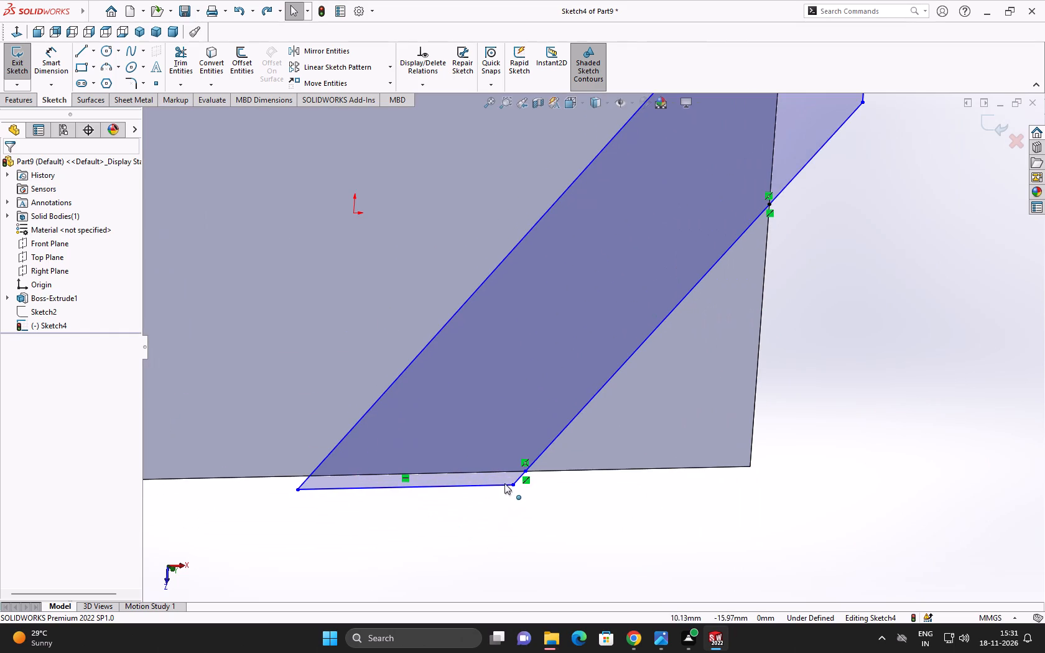
scroll(506, 482, "down", 4)
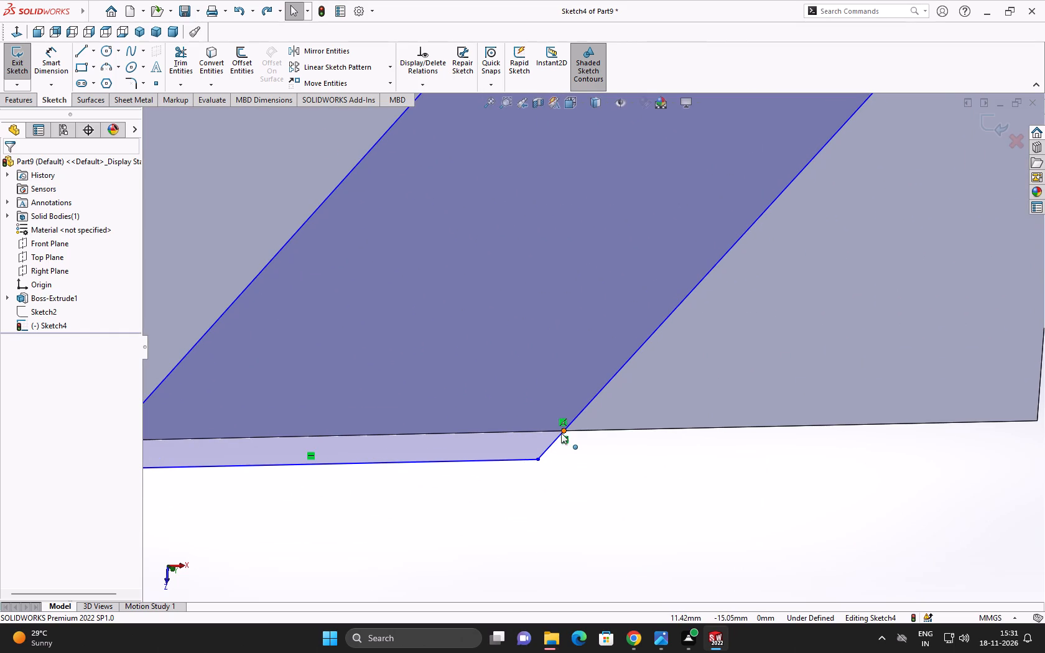
scroll(563, 432, "down", 3)
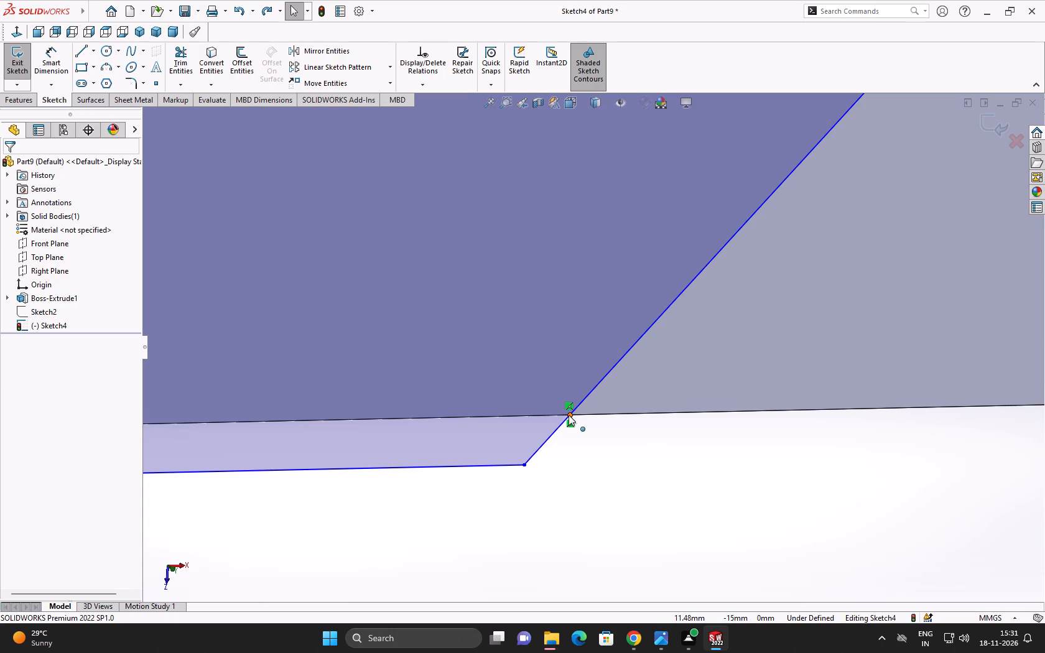
left_click(57, 65)
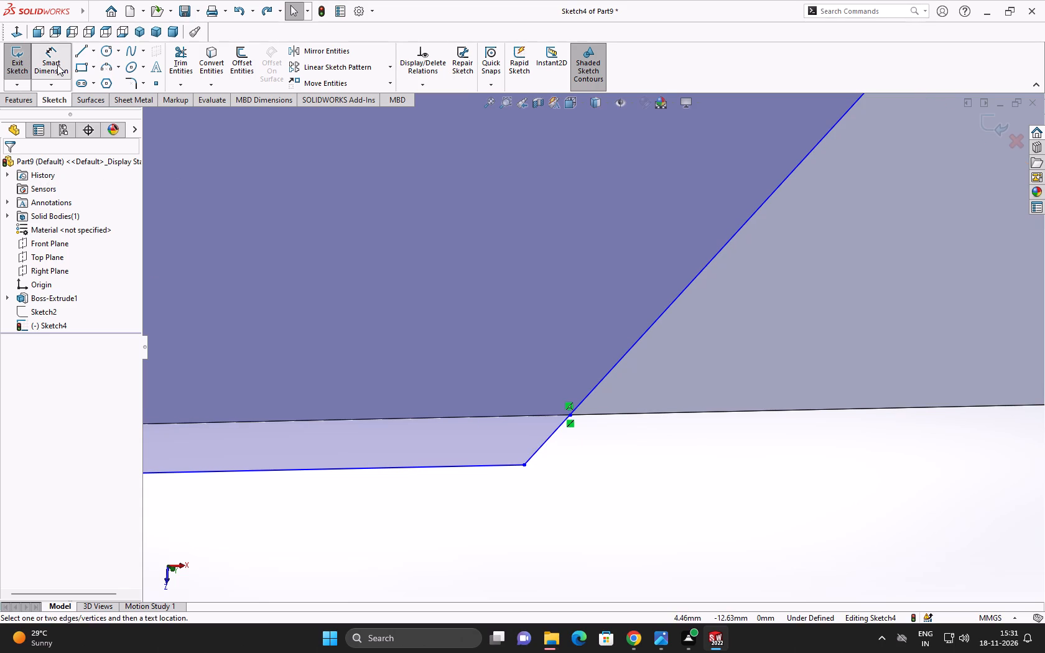
left_click(569, 412)
scroll(766, 426, "up", 6)
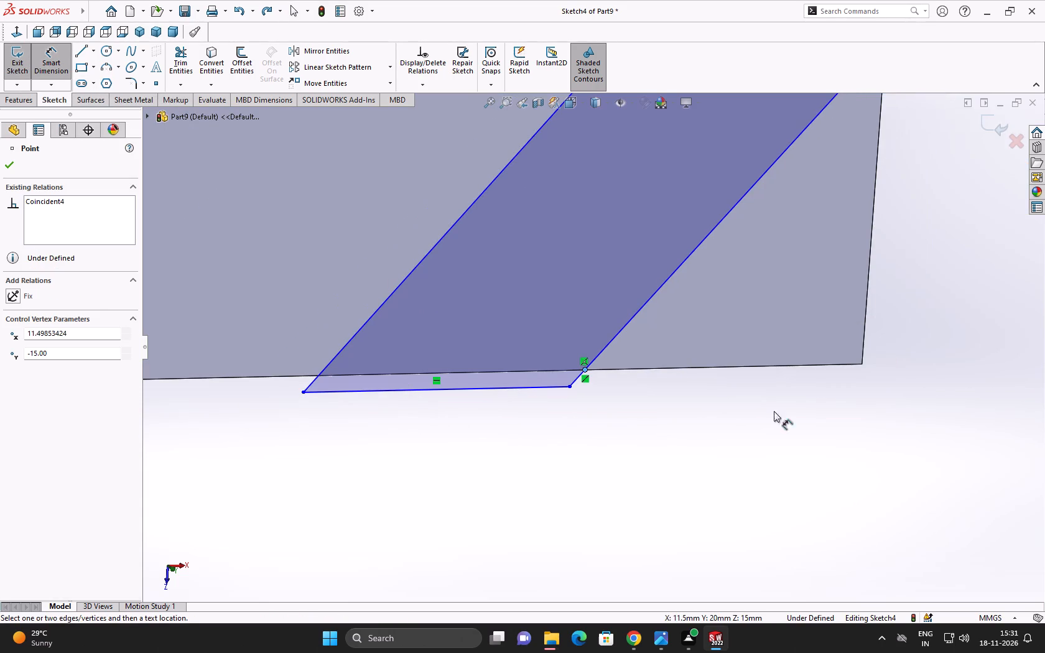
left_click(862, 364)
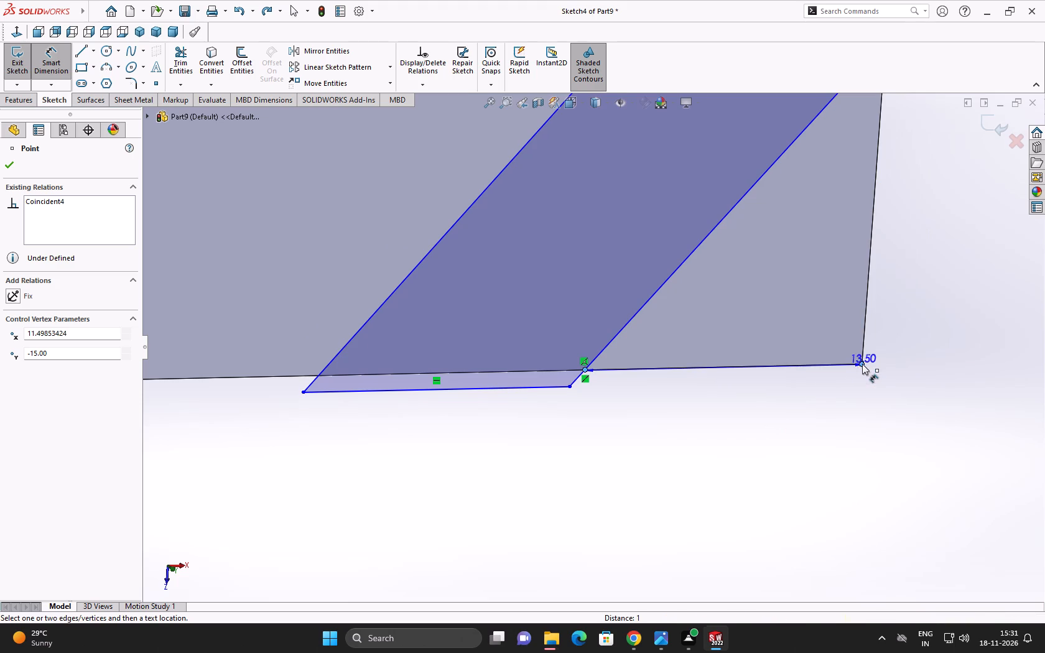
left_click(829, 446)
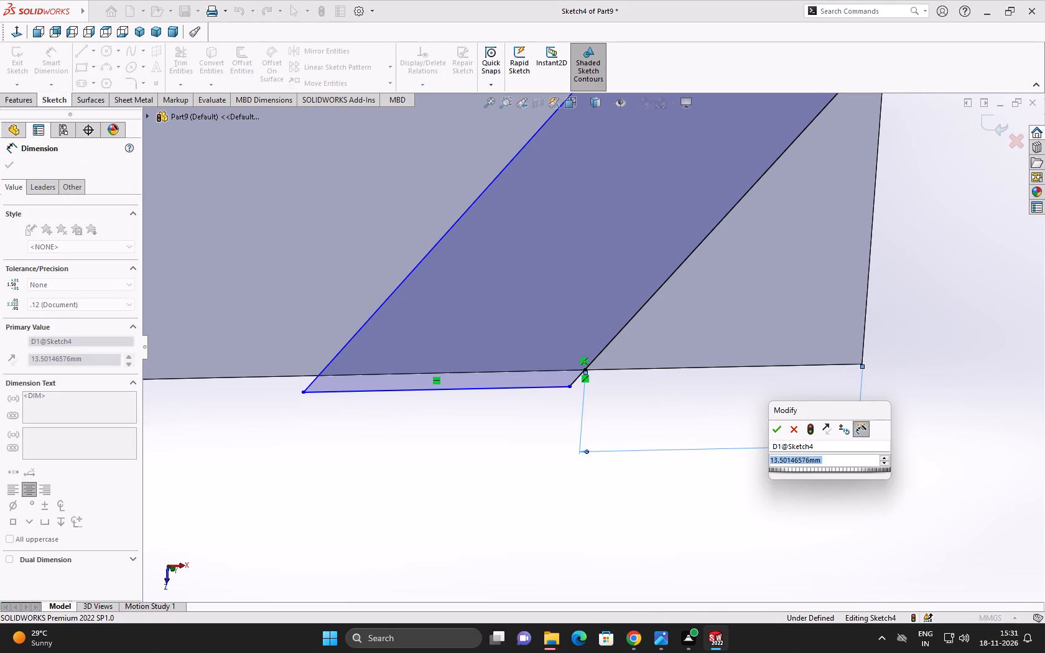
type("20")
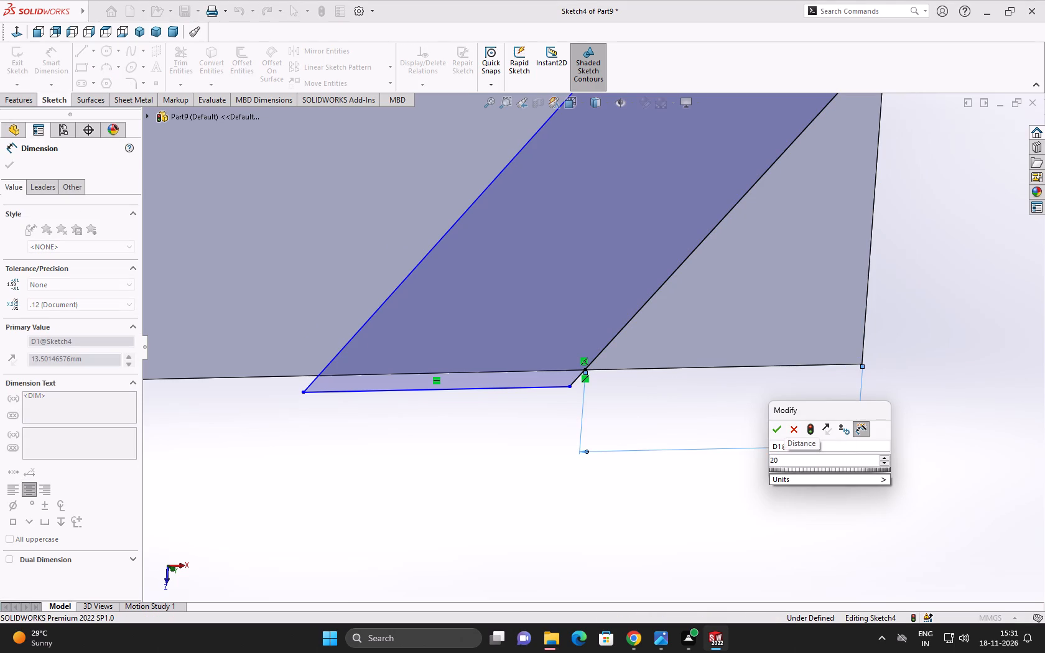
left_click(779, 430)
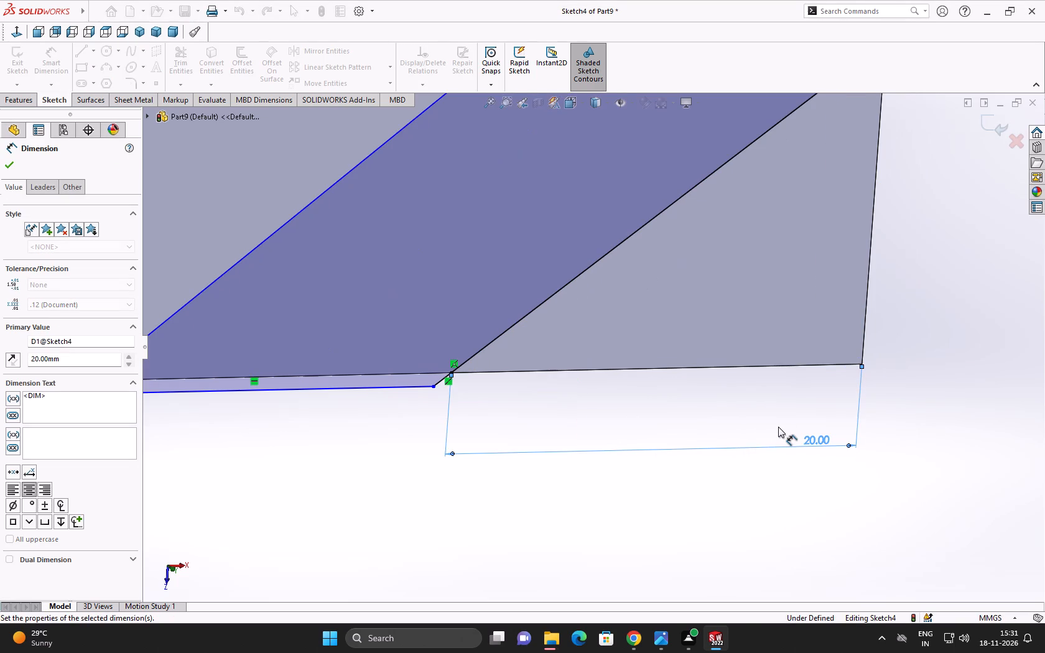
scroll(778, 427, "up", 5)
scroll(740, 205, "up", 1)
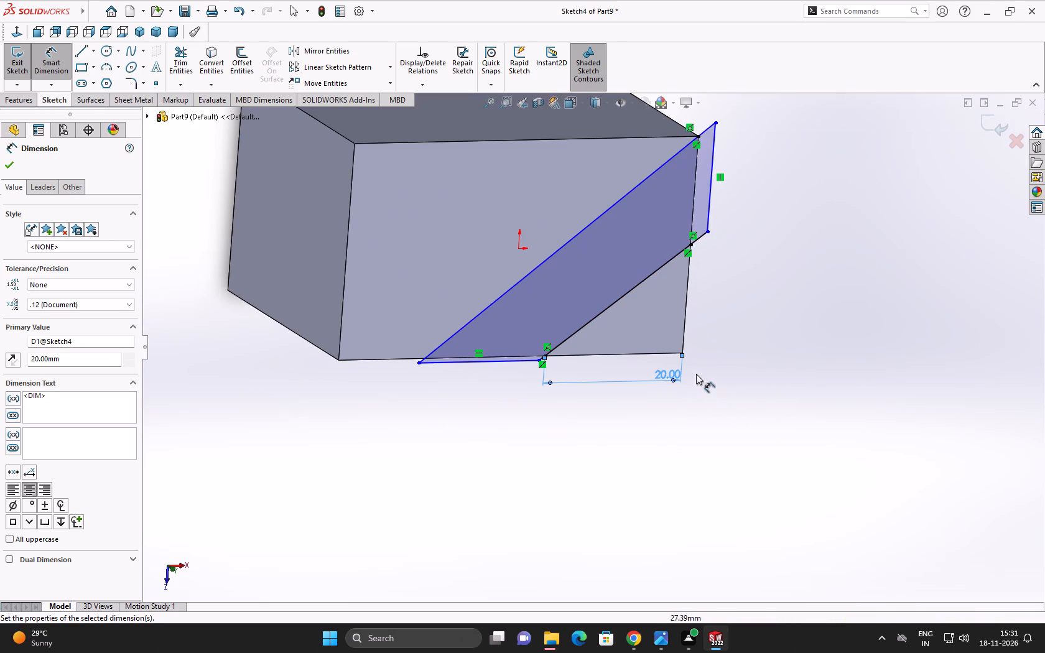
left_click(11, 162)
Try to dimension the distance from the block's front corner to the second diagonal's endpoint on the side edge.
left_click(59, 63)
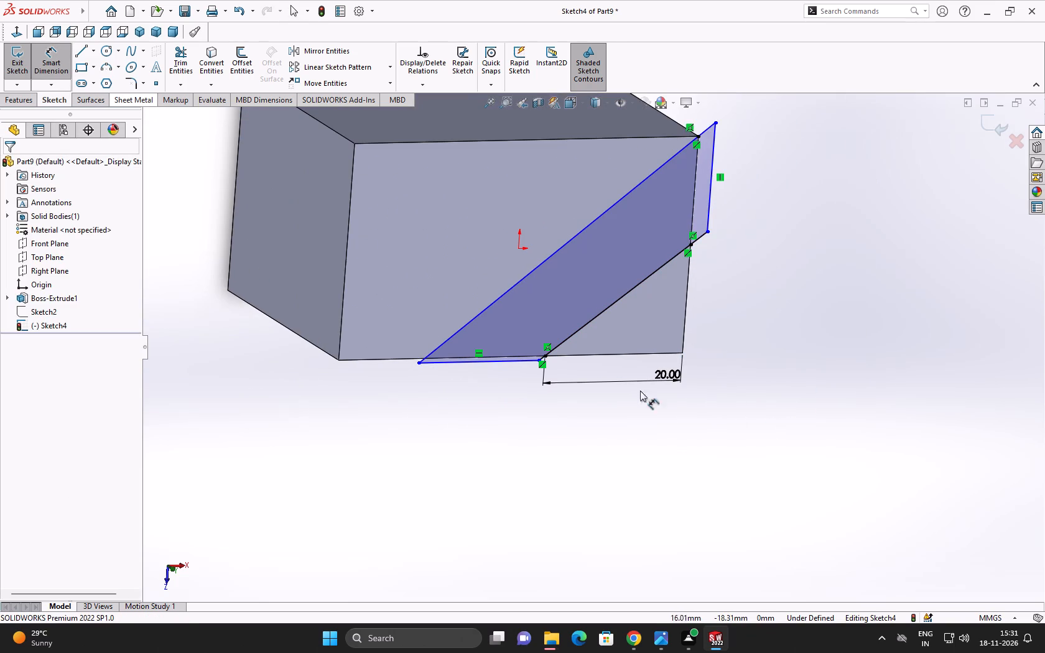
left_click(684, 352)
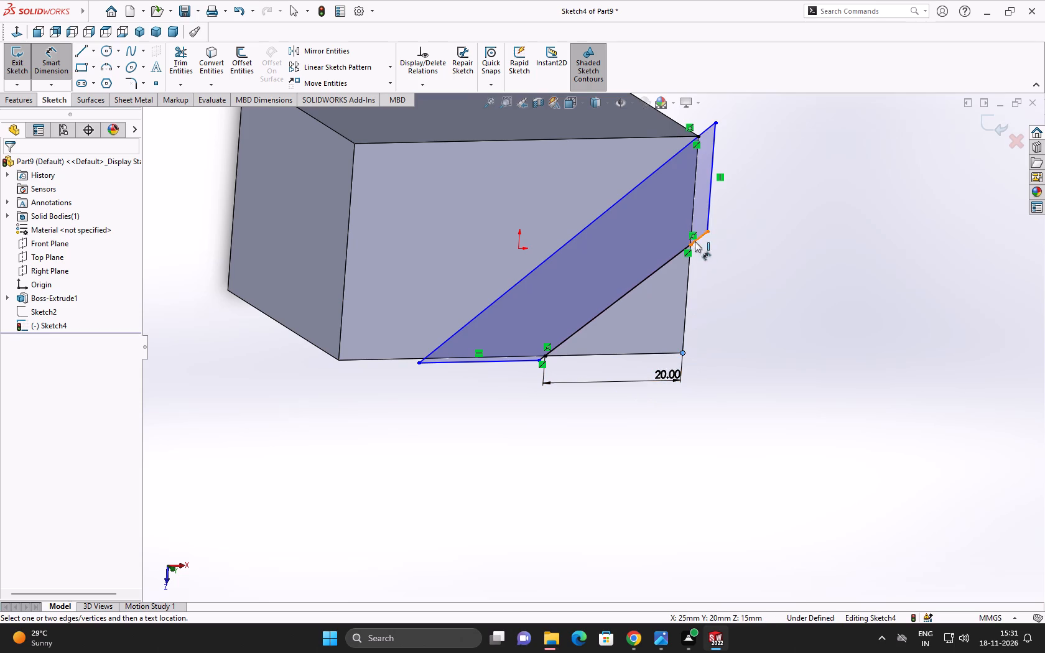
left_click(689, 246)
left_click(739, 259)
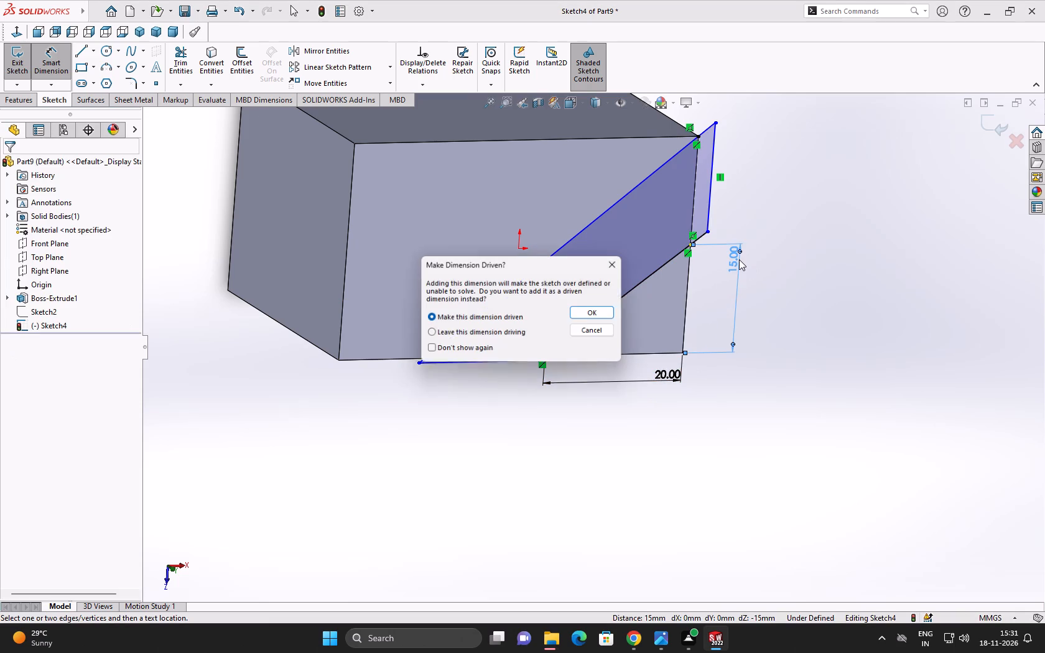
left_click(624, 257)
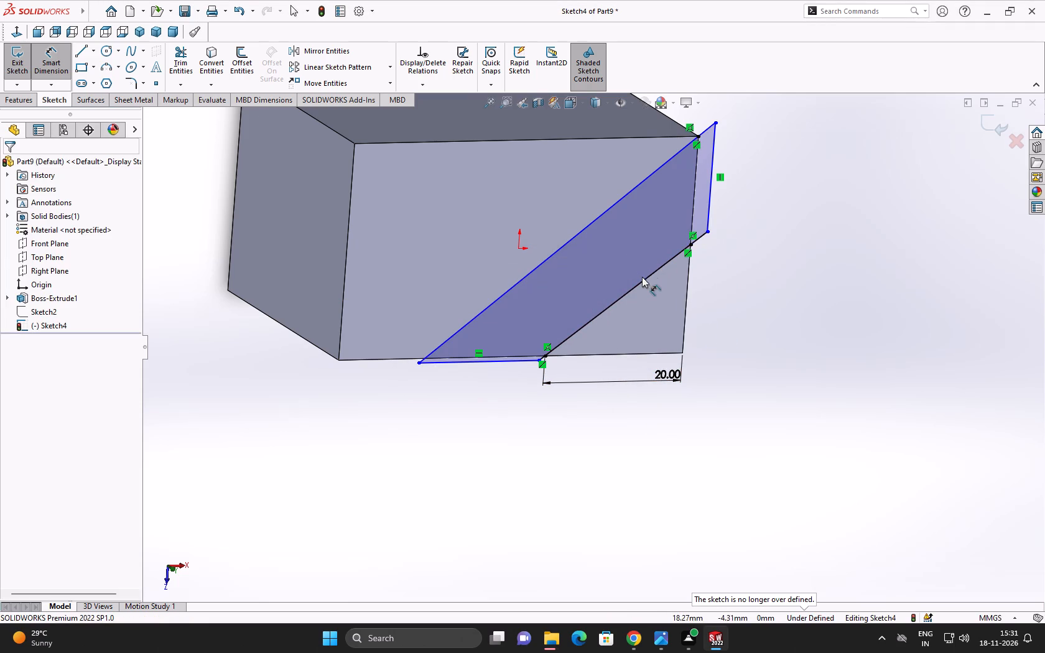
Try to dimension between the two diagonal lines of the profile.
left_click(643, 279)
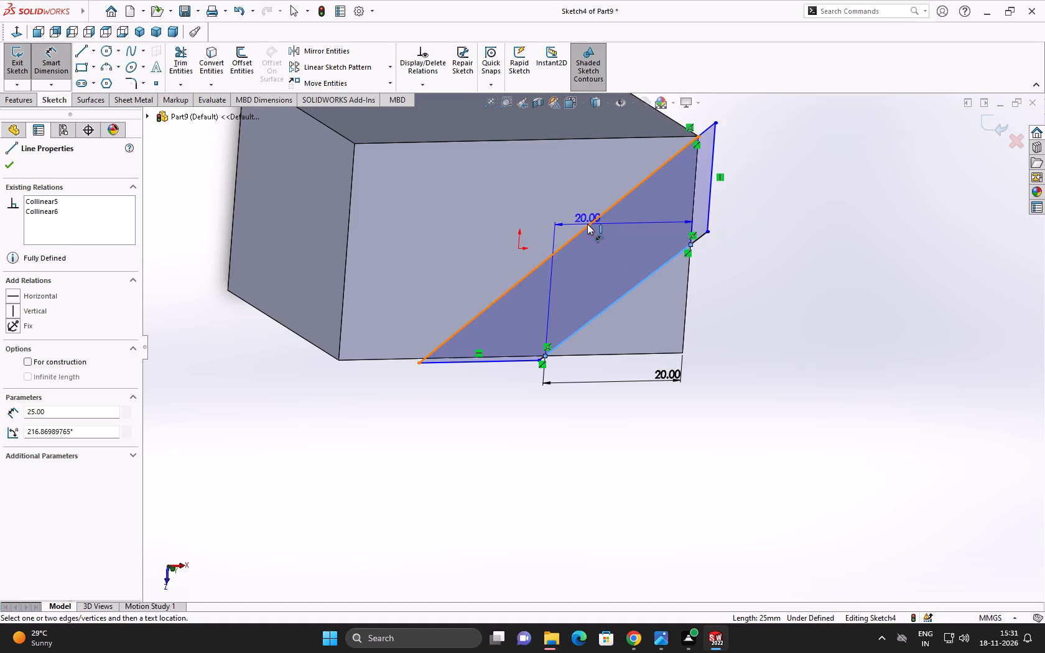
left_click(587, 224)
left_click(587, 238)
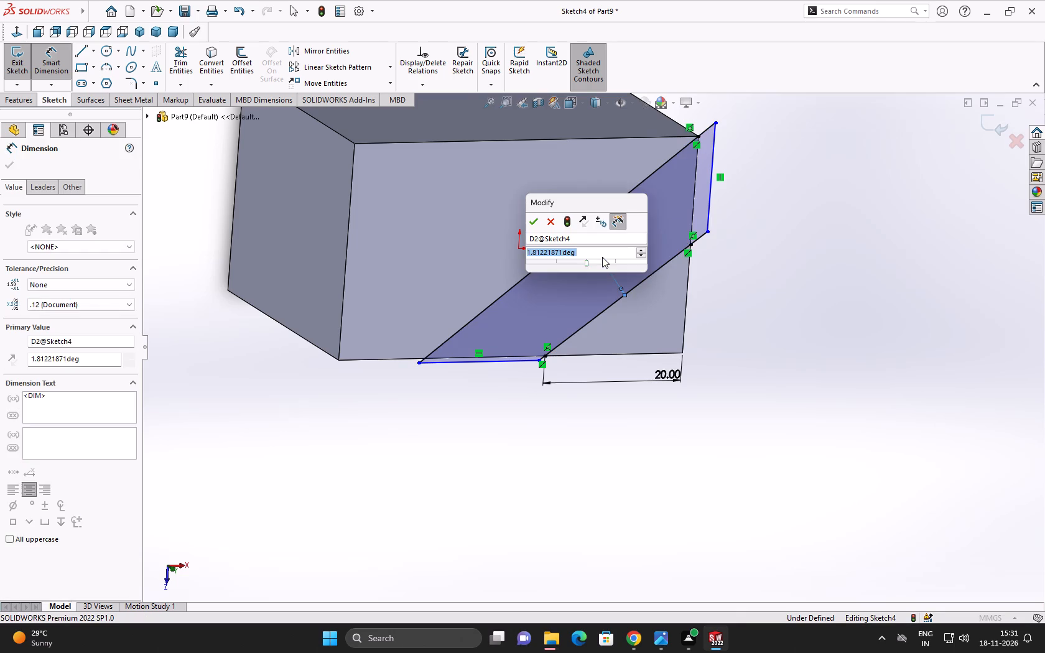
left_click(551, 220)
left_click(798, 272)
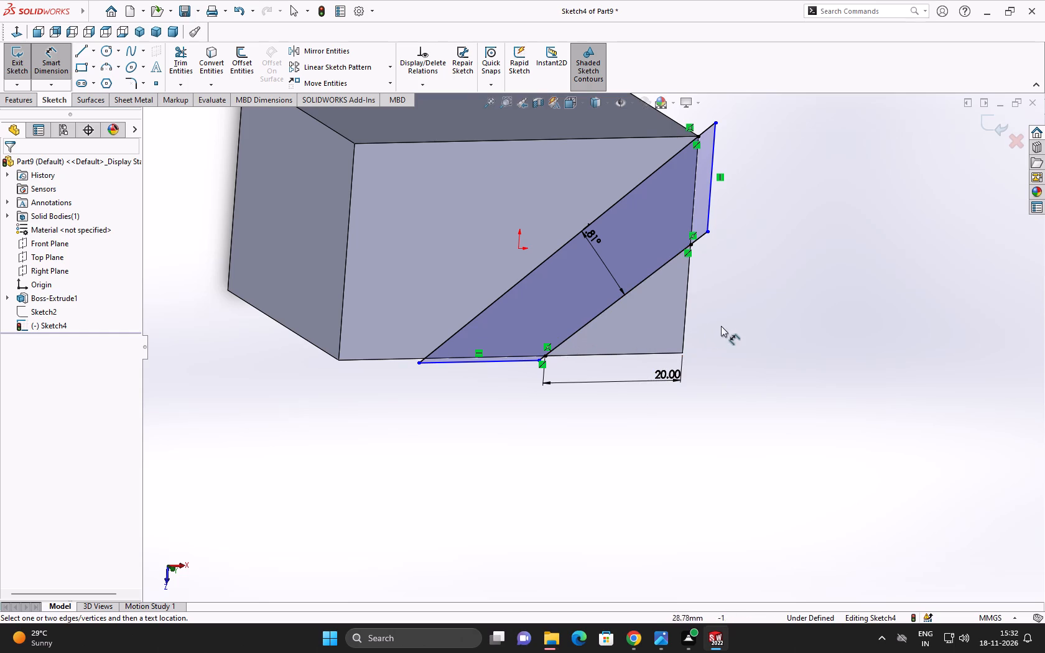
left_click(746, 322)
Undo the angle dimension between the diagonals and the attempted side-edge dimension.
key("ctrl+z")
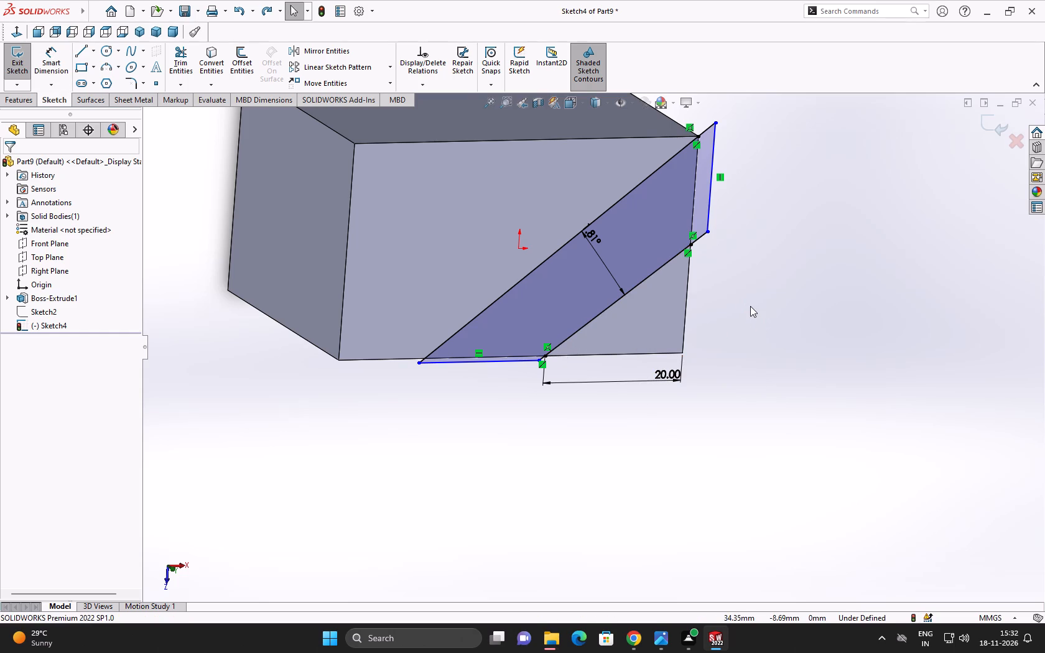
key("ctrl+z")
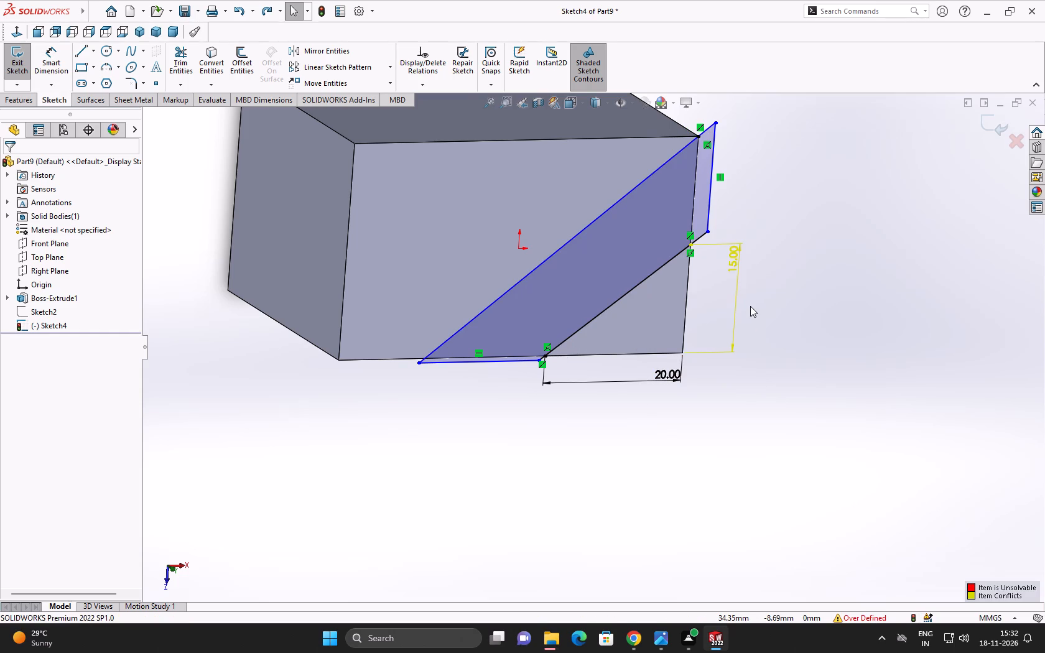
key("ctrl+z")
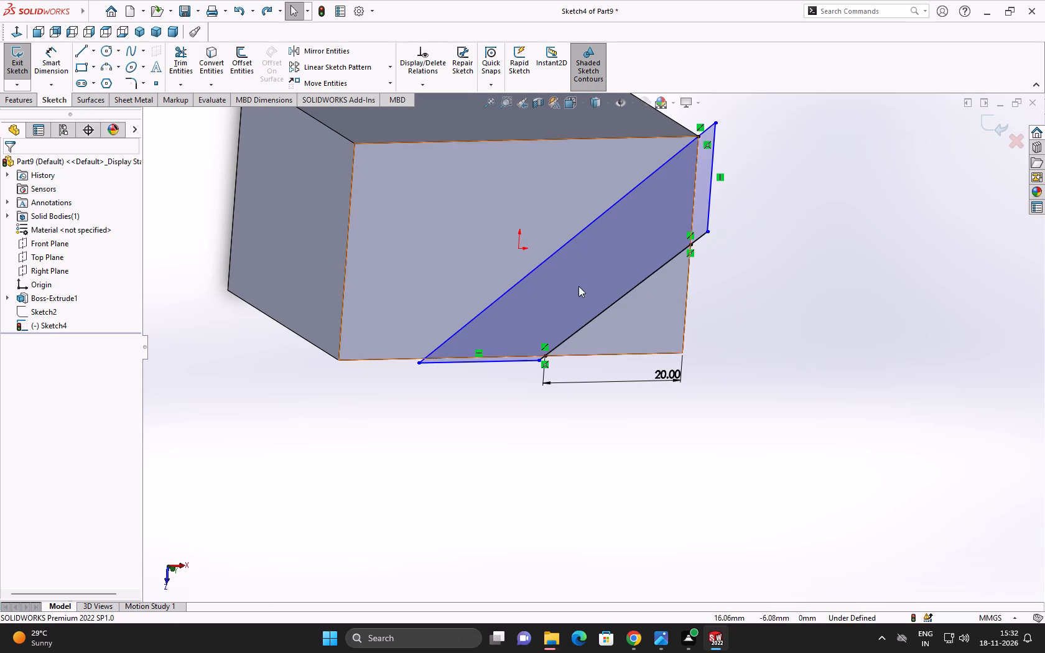
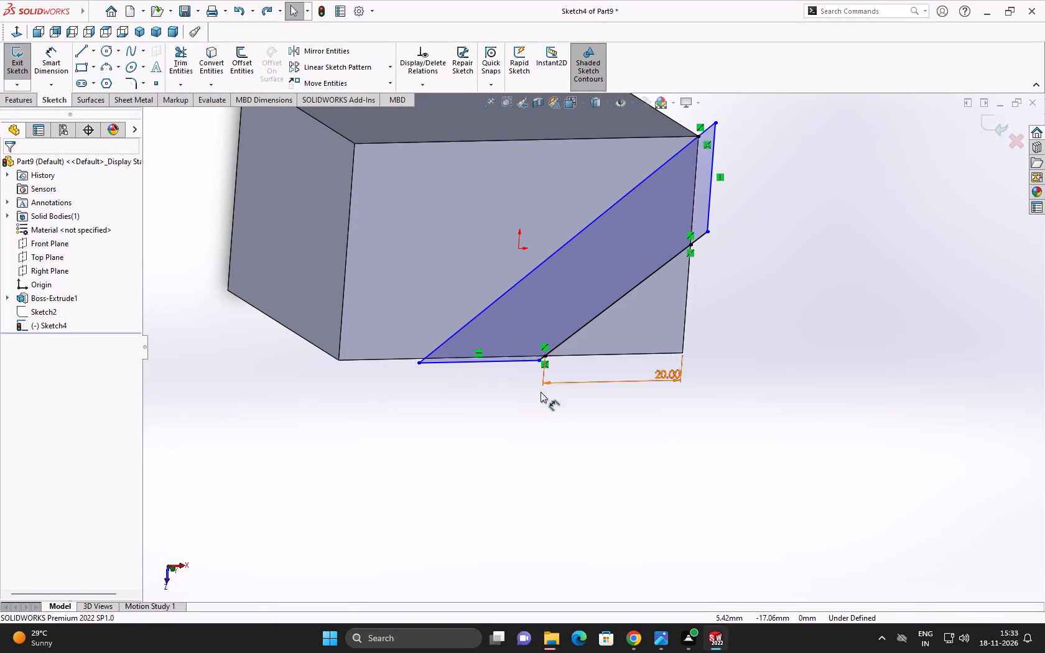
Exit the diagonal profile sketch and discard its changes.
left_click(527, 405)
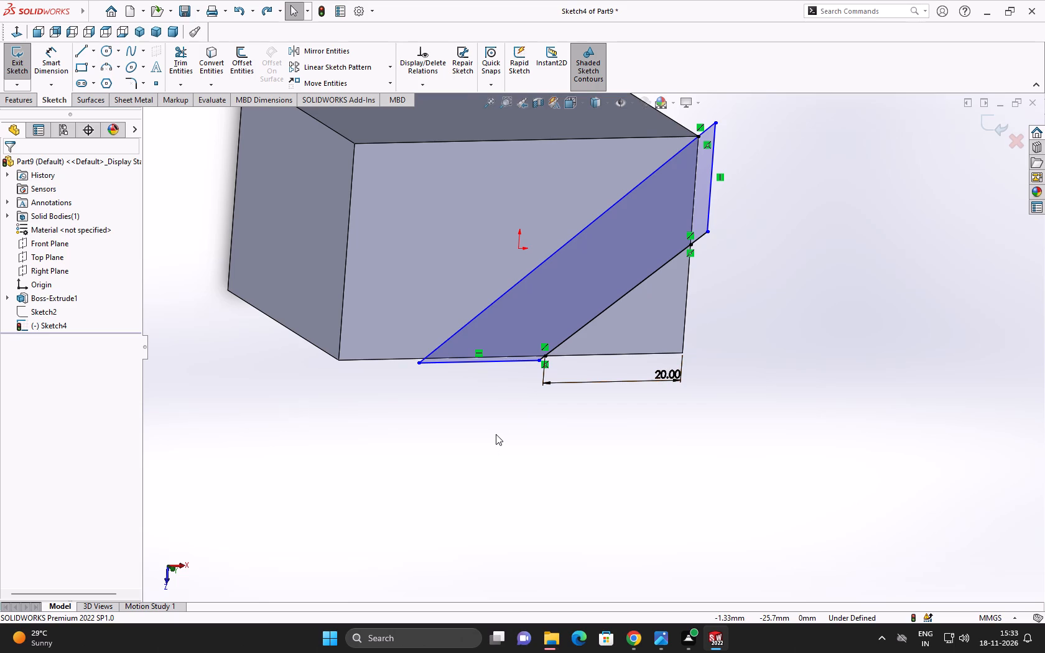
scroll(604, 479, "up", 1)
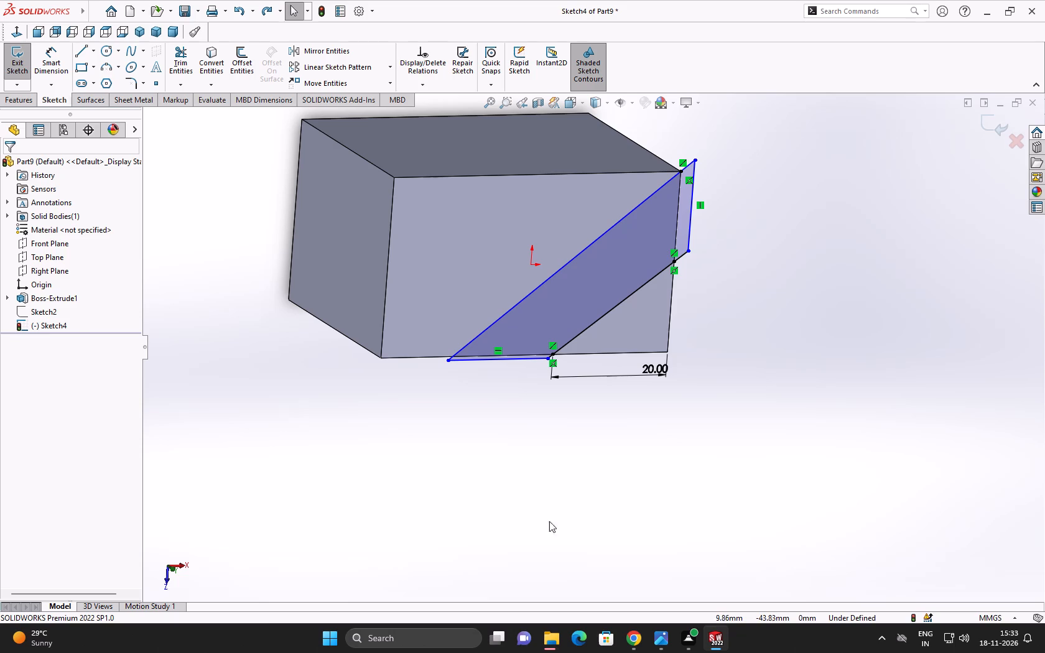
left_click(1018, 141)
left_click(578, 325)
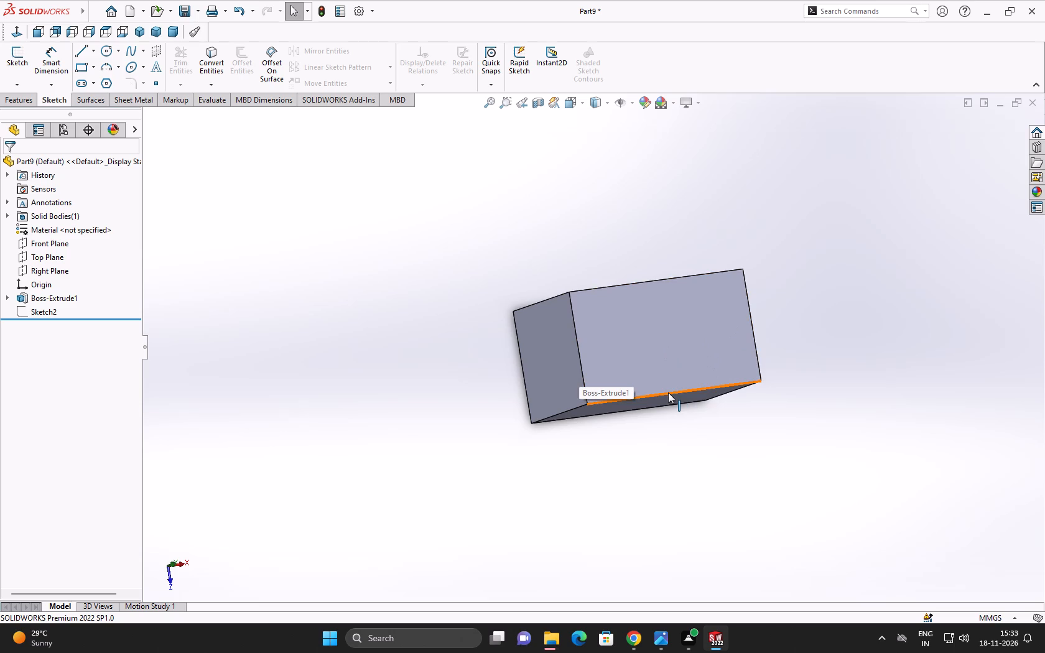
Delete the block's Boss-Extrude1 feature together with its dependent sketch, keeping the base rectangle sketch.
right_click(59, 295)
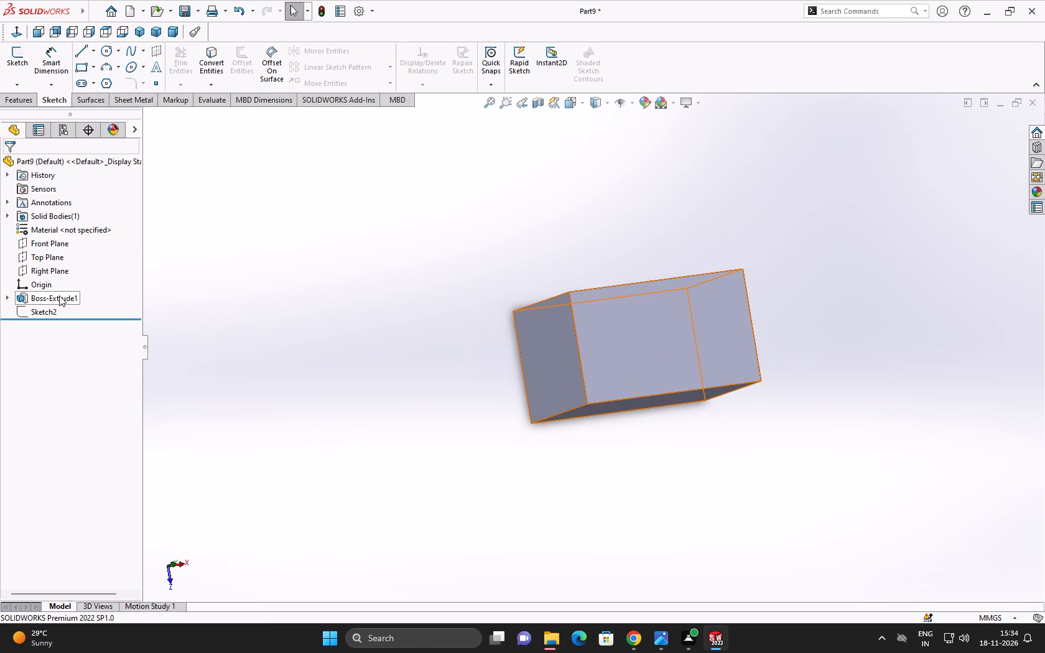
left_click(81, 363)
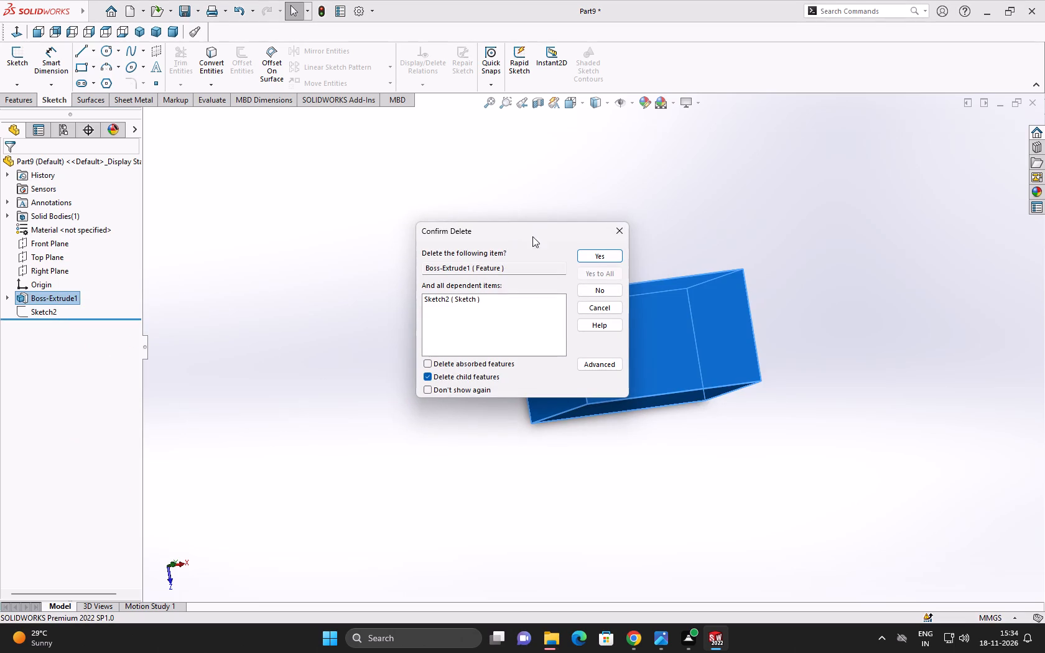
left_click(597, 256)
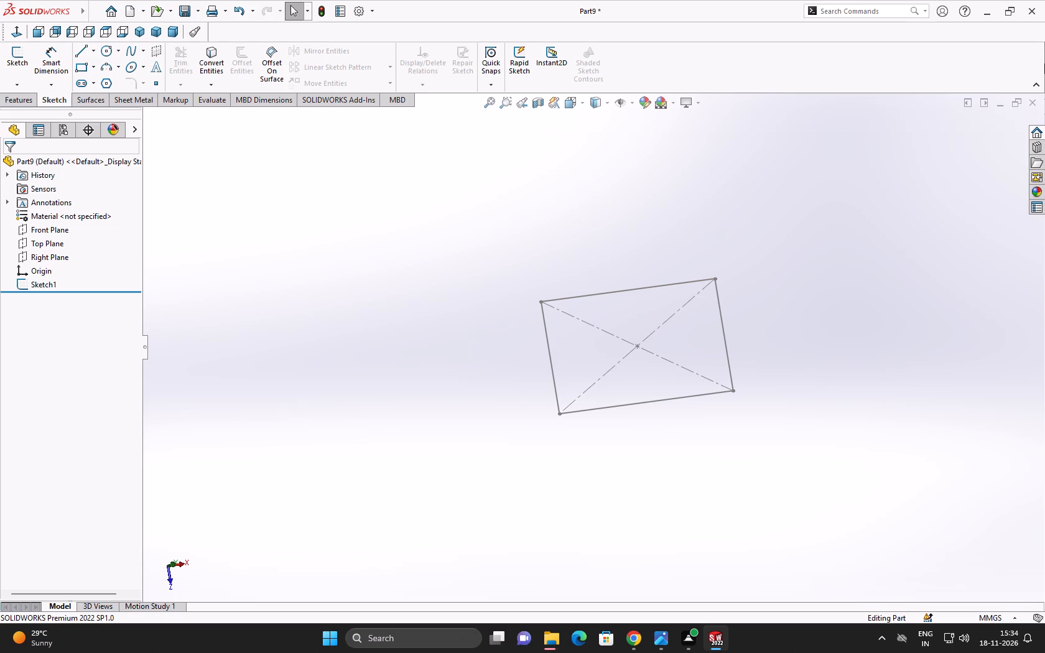
Close Part9 without saving its changes.
left_click(1029, 100)
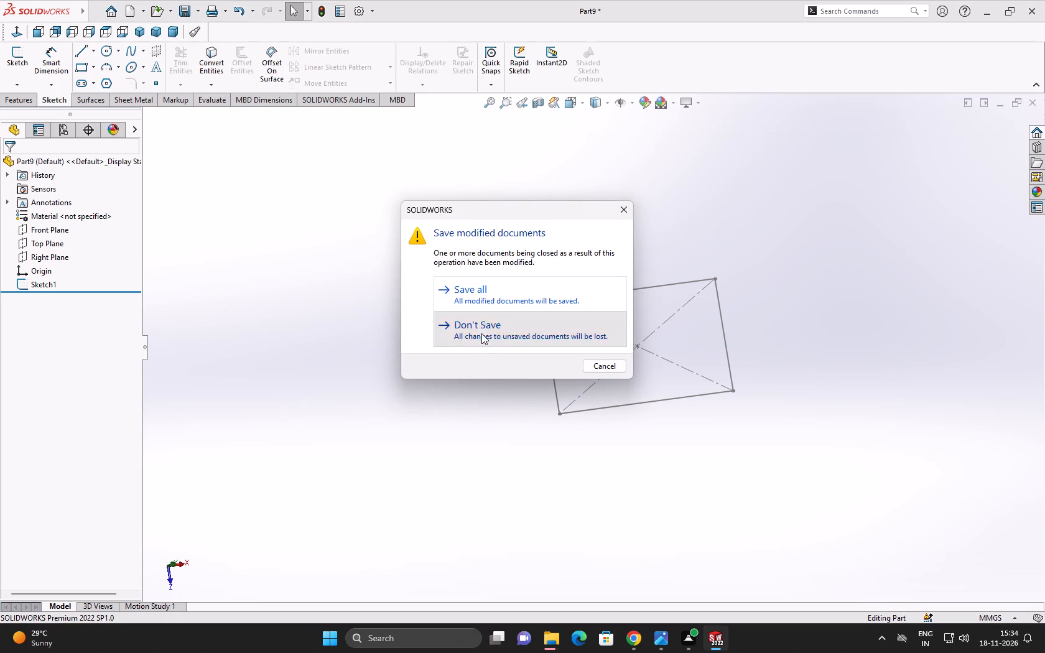
left_click(481, 332)
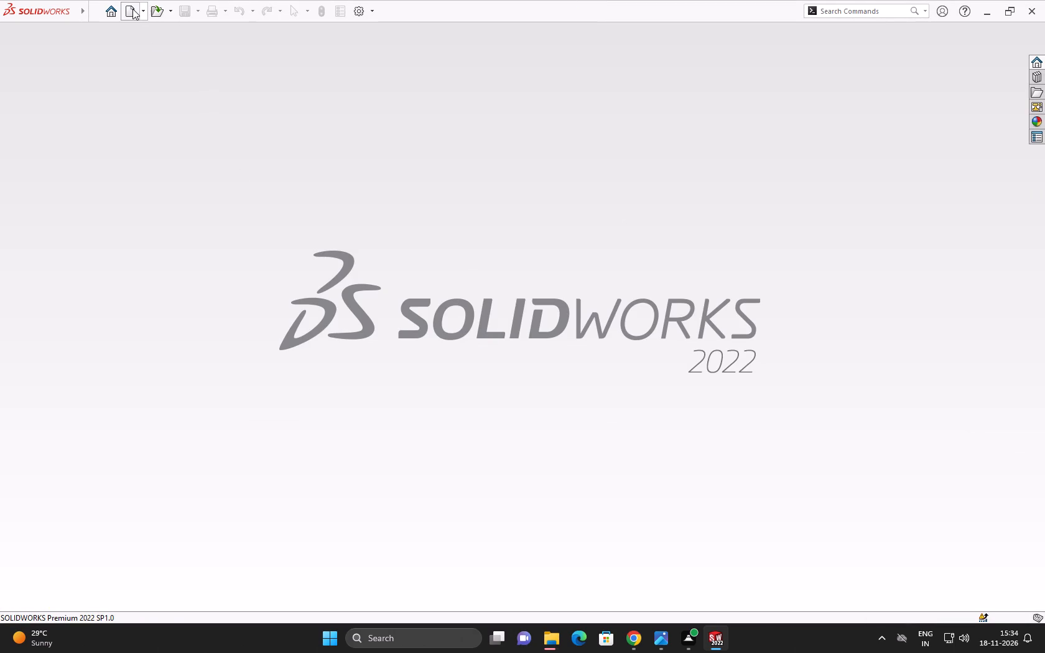
Create a new part document.
left_click(132, 9)
left_click(498, 481)
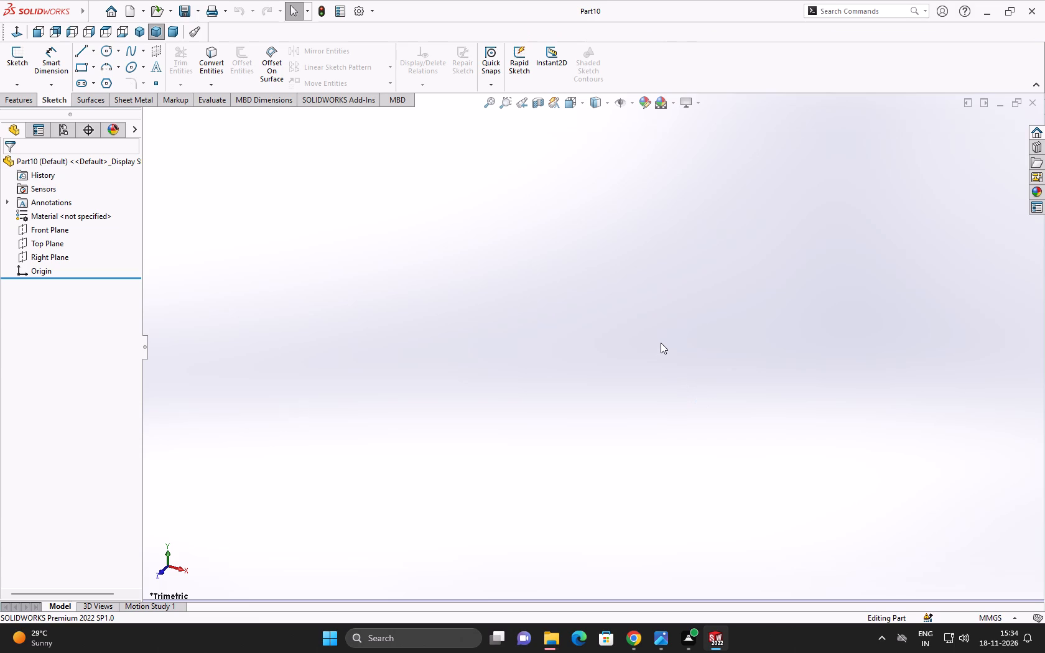
Sketch a center rectangle about 194 by 131 mm on the Top Plane, centred on the origin.
left_click(58, 243)
left_click(72, 218)
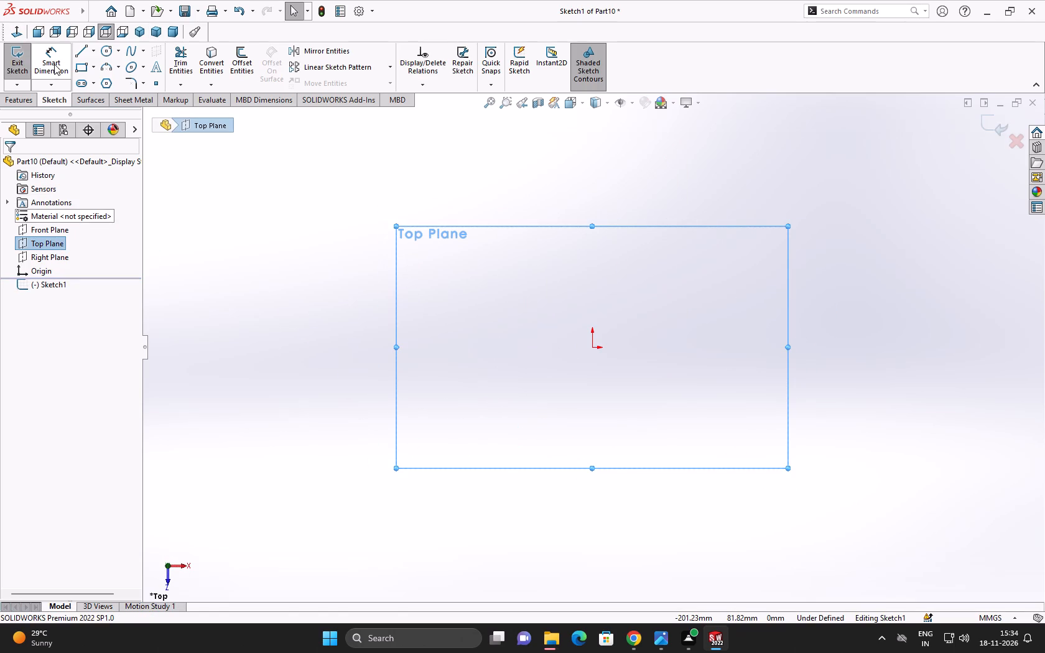
left_click(91, 67)
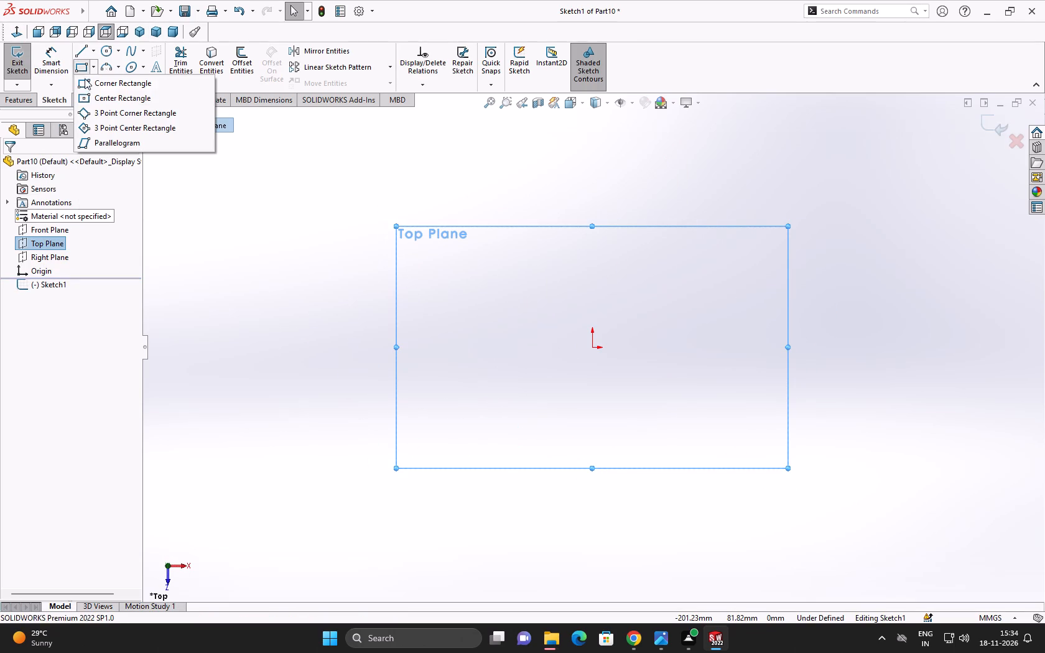
left_click(95, 98)
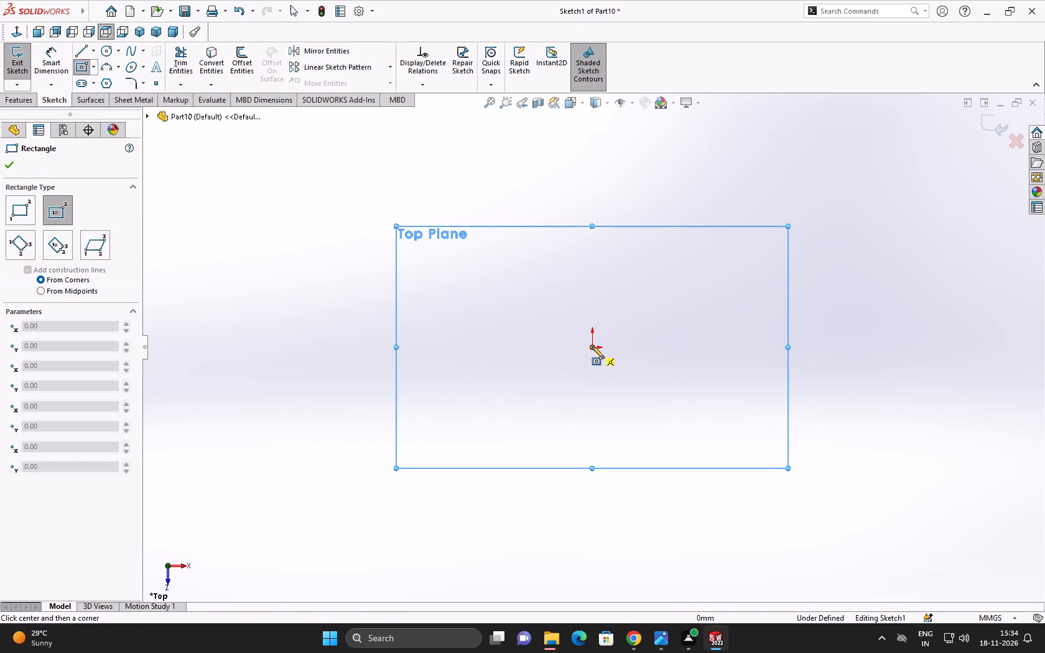
left_click(592, 346)
left_click(378, 203)
right_click(378, 203)
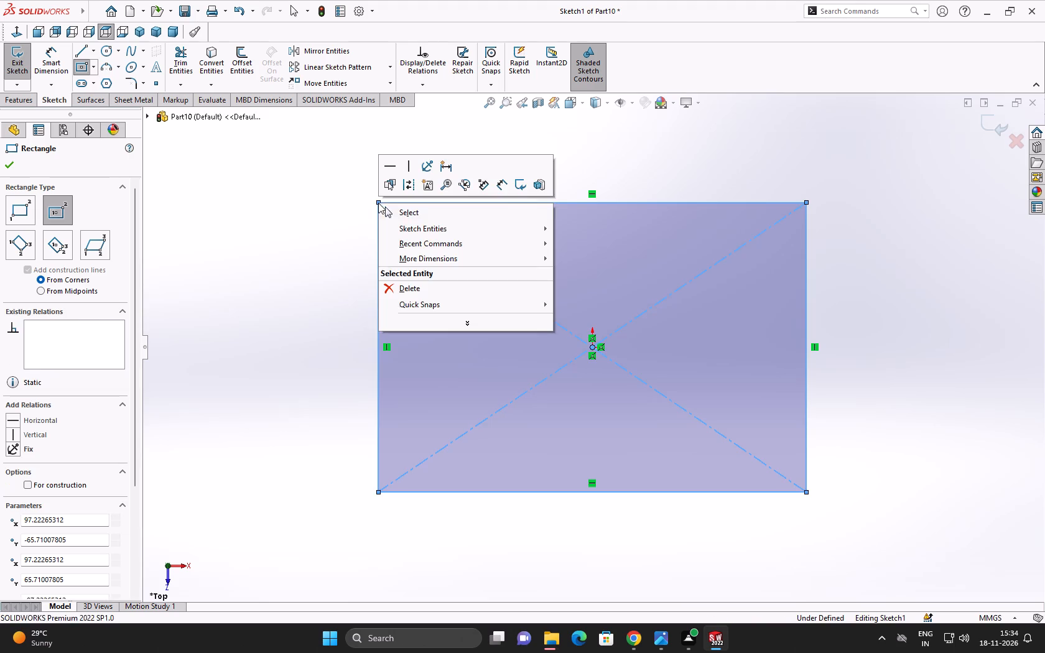
left_click(402, 213)
Dimension the rectangle as 50 mm wide and 30 mm high.
left_click(58, 76)
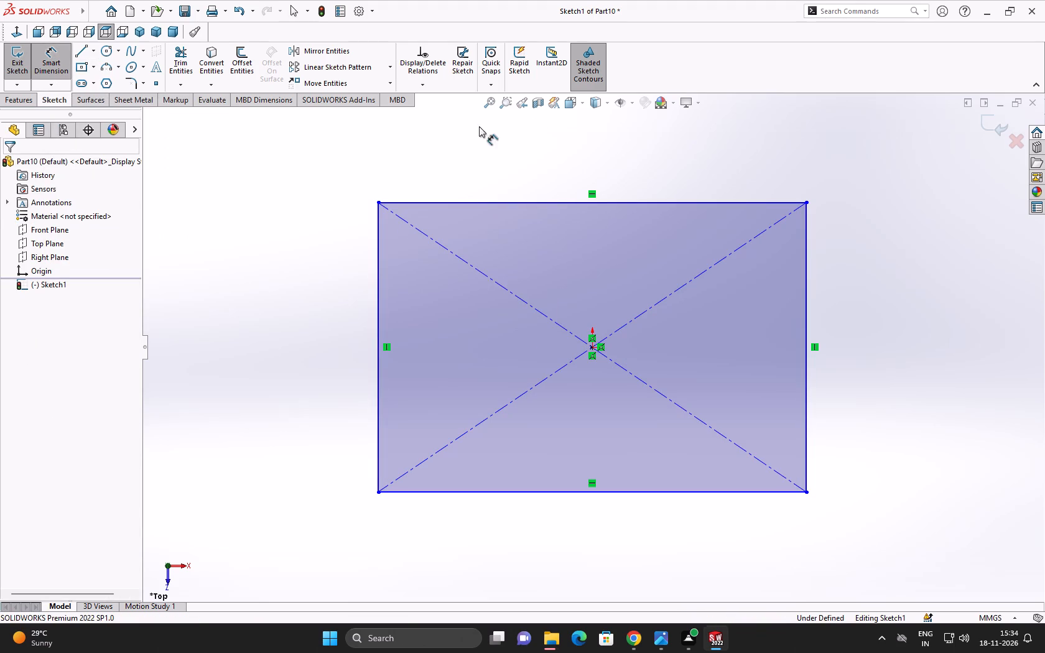
left_click(478, 205)
left_click(491, 176)
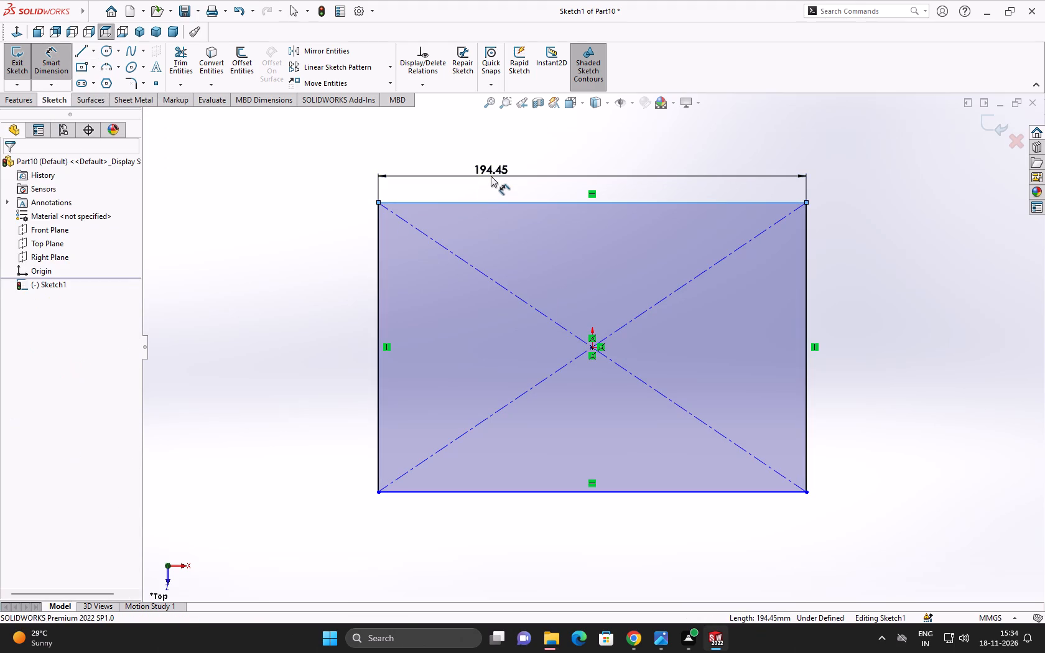
type("50")
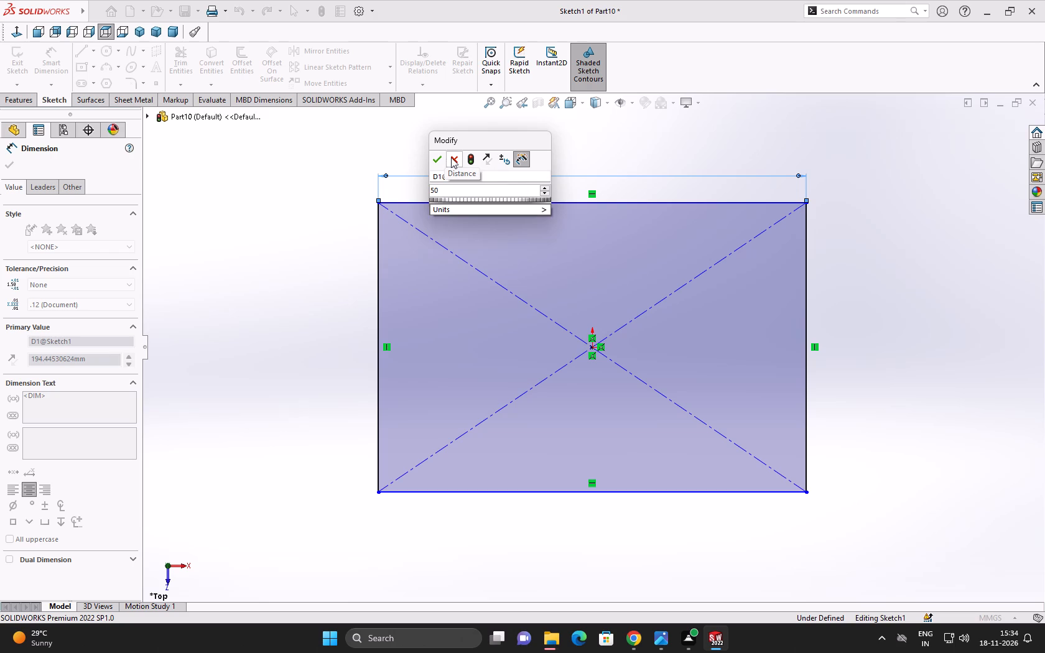
left_click(434, 165)
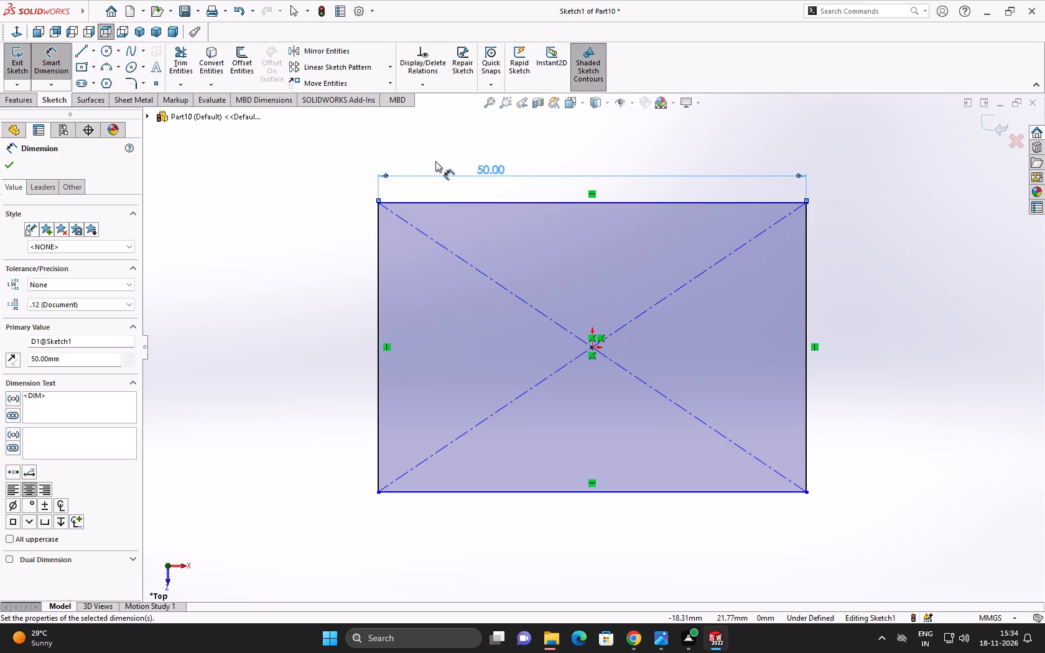
left_click(806, 246)
left_click(859, 244)
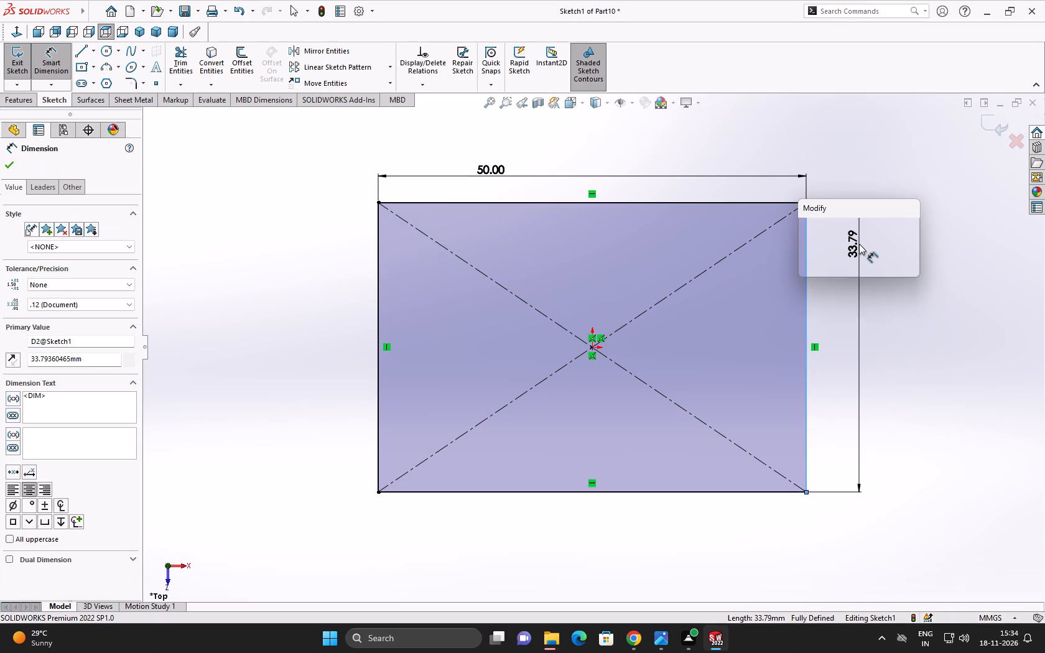
type("30")
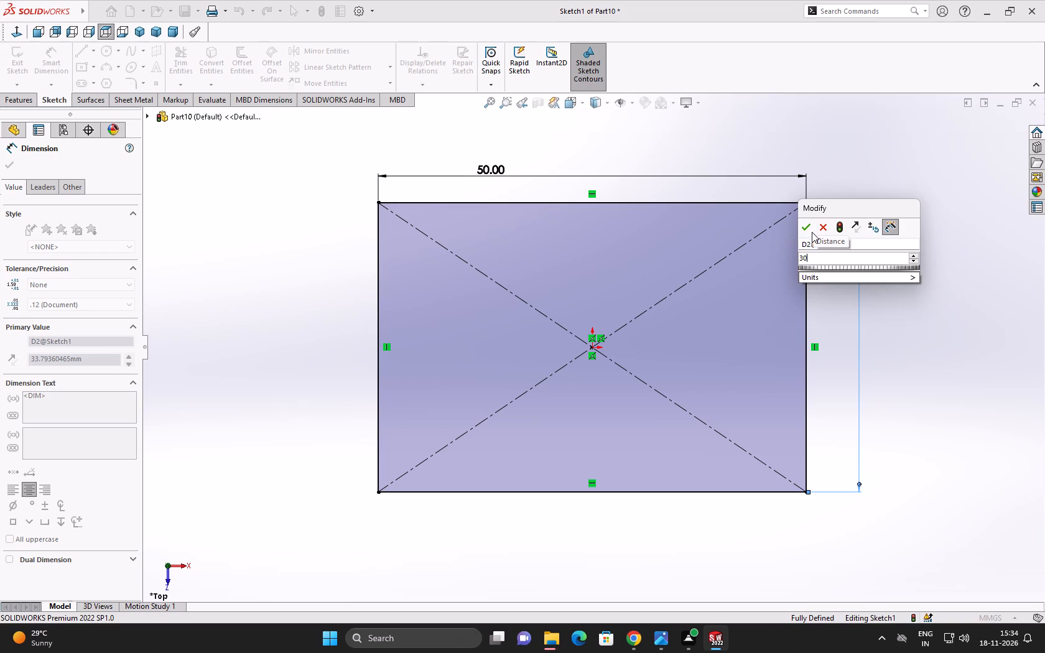
left_click(806, 229)
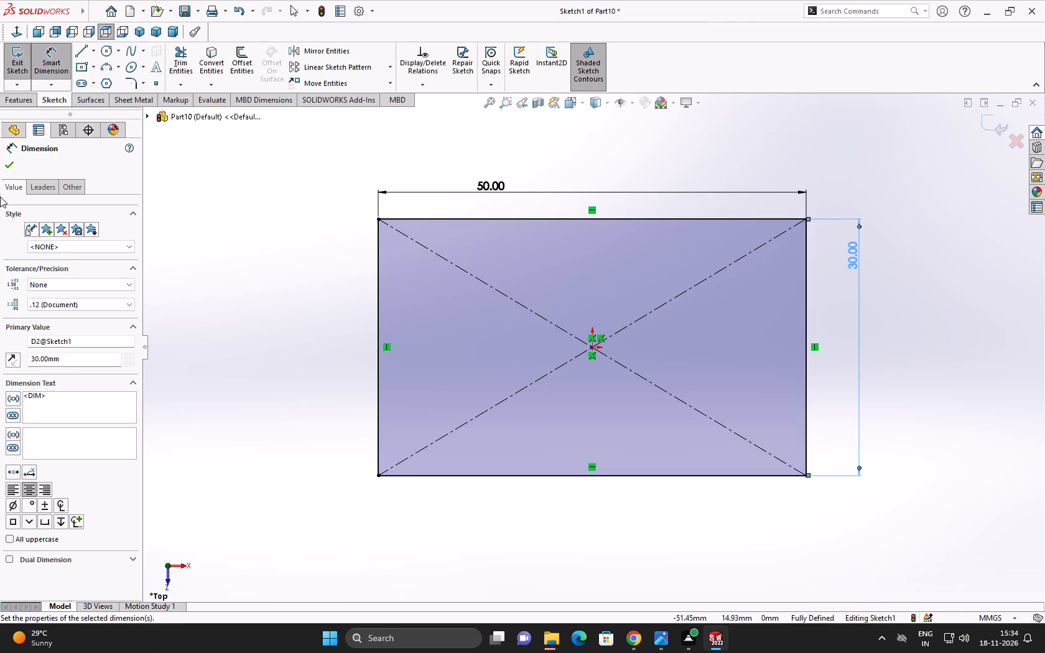
left_click(12, 163)
Extrude the rectangle as a boss with the Mid Plane end condition and a 10 mm depth.
left_click(14, 98)
left_click(21, 58)
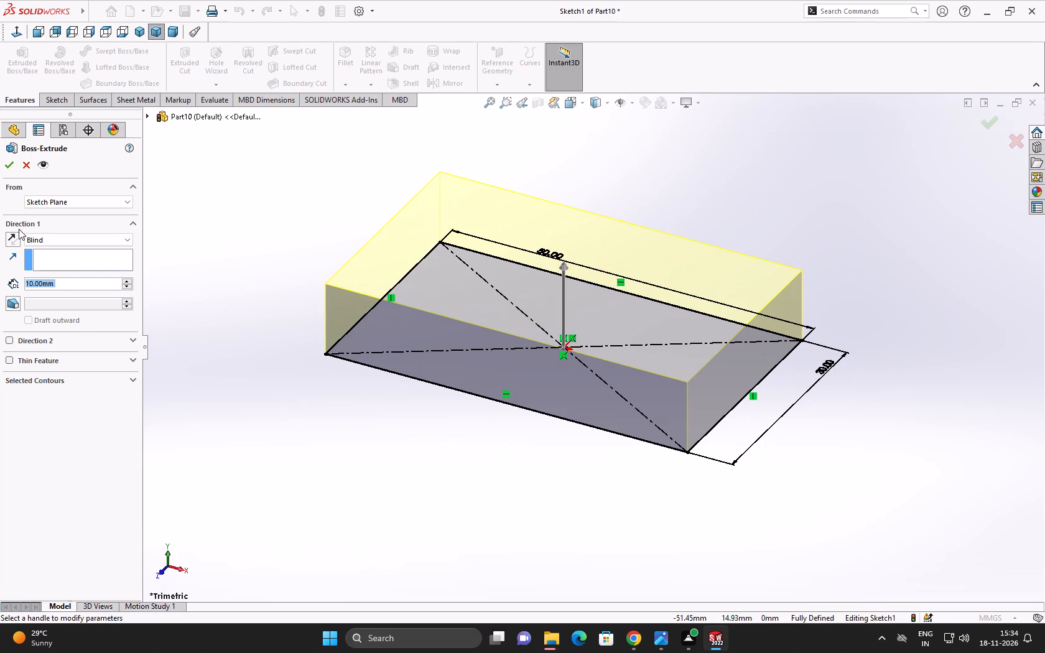
left_click(38, 238)
left_click(53, 292)
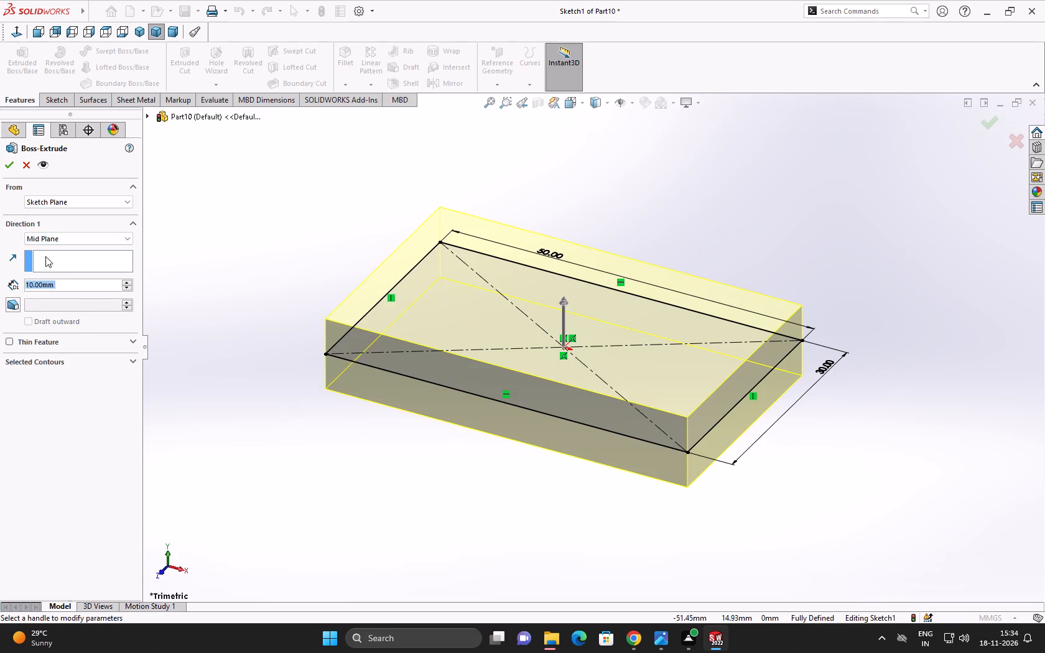
left_click(11, 164)
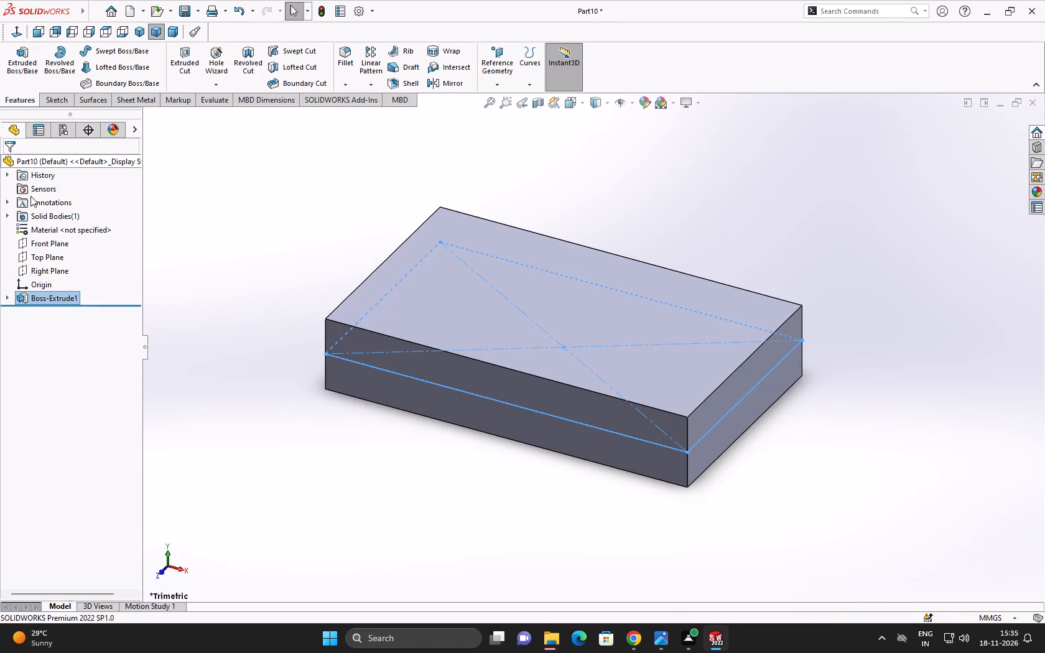
left_click(287, 238)
On the block's top face, sketch a diagonal line about 41 mm long from the rear right corner to the front edge.
left_click(458, 300)
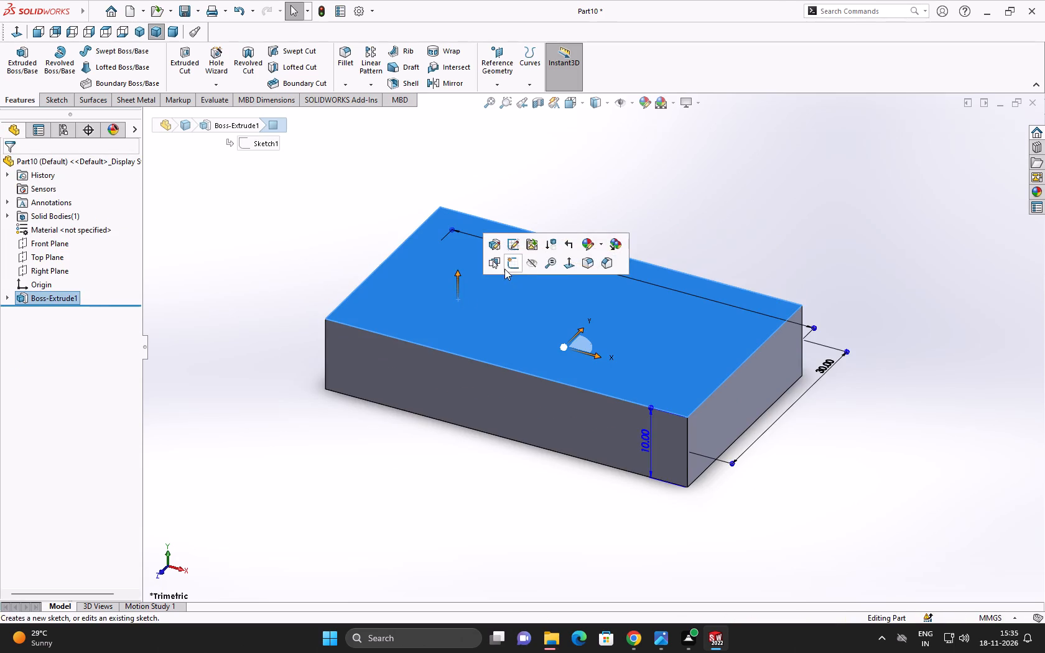
left_click(504, 267)
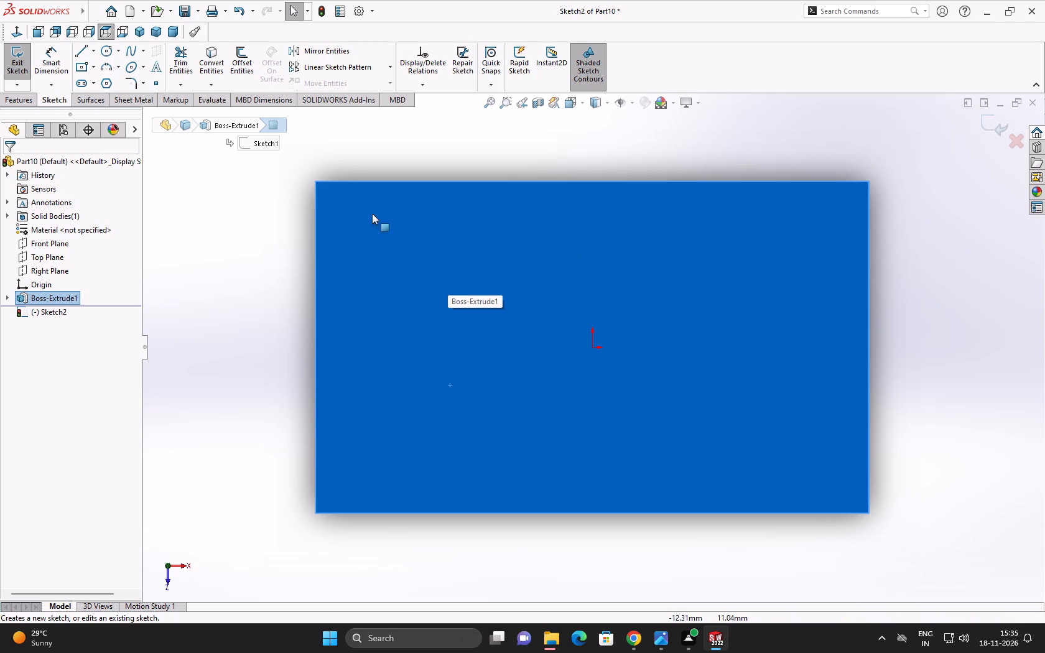
left_click(78, 52)
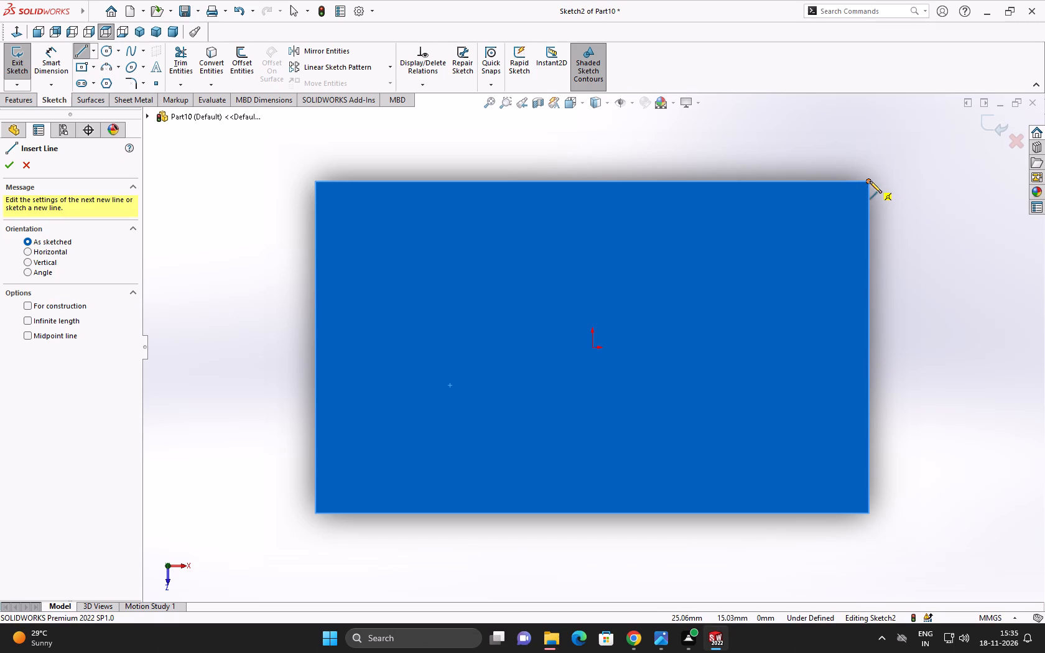
left_click(870, 181)
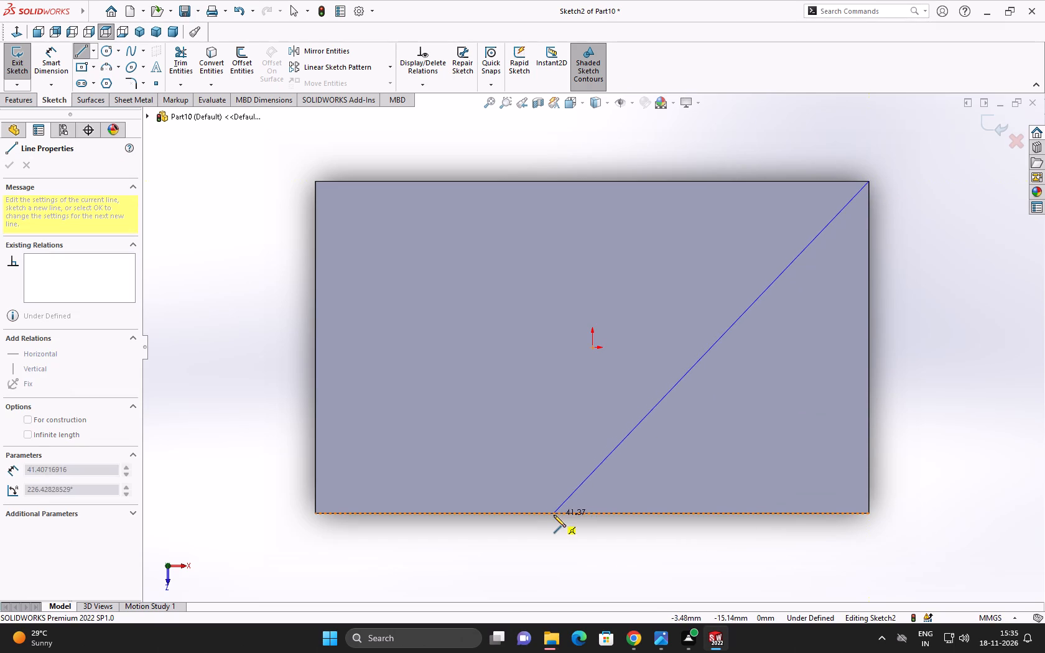
left_click(554, 515)
right_click(554, 515)
left_click(585, 507)
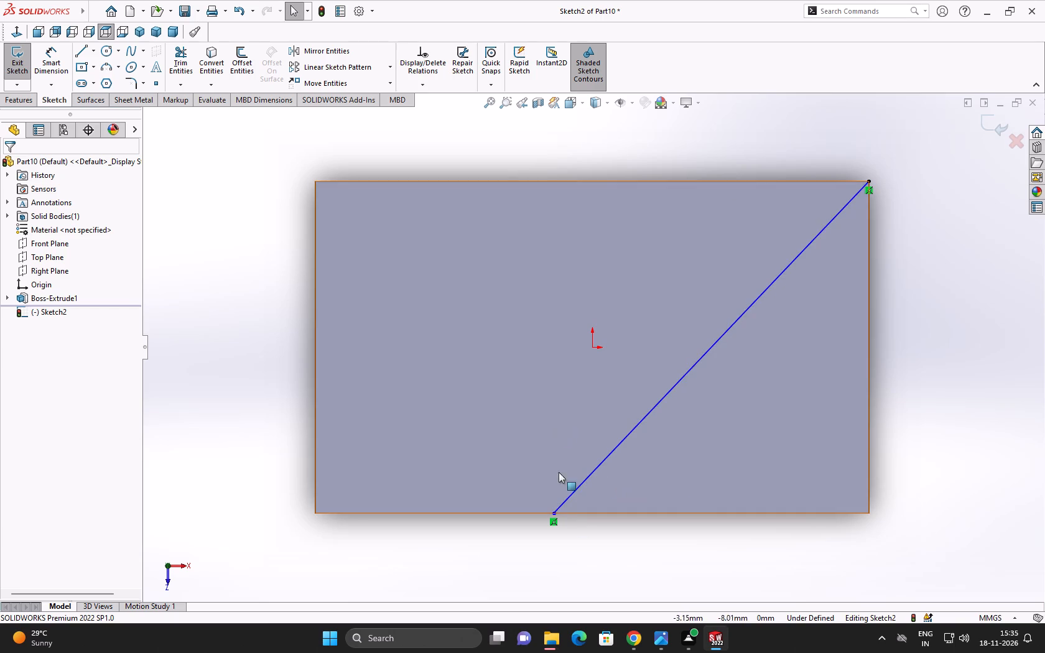
Dimension the distance from the diagonal's endpoint on the front edge to the block's right side as 30 mm.
left_click(554, 514)
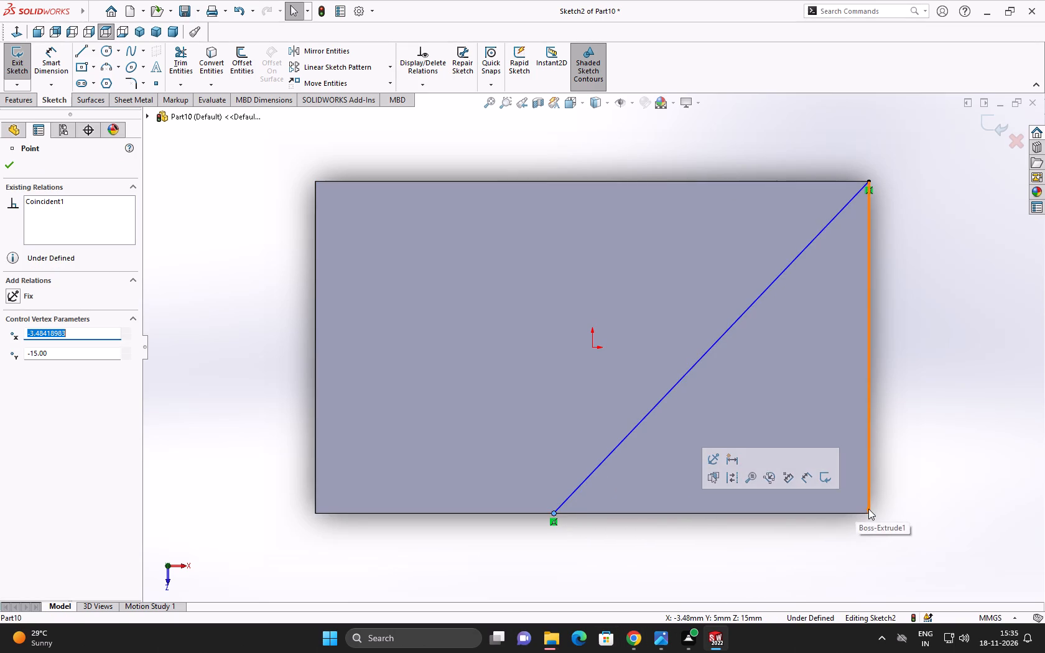
left_click(45, 57)
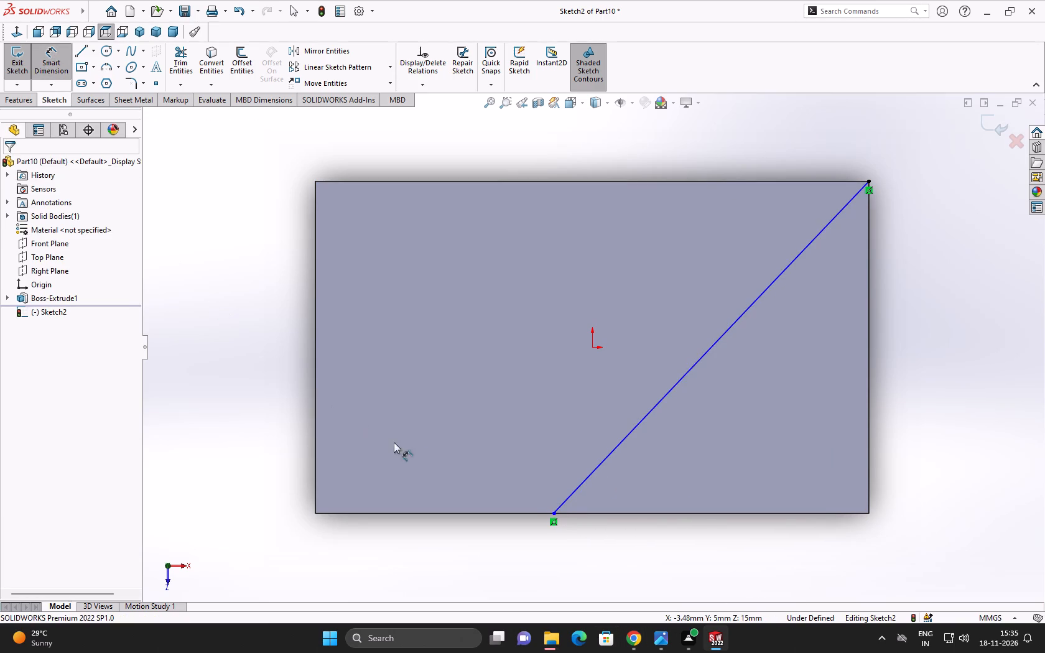
left_click(555, 512)
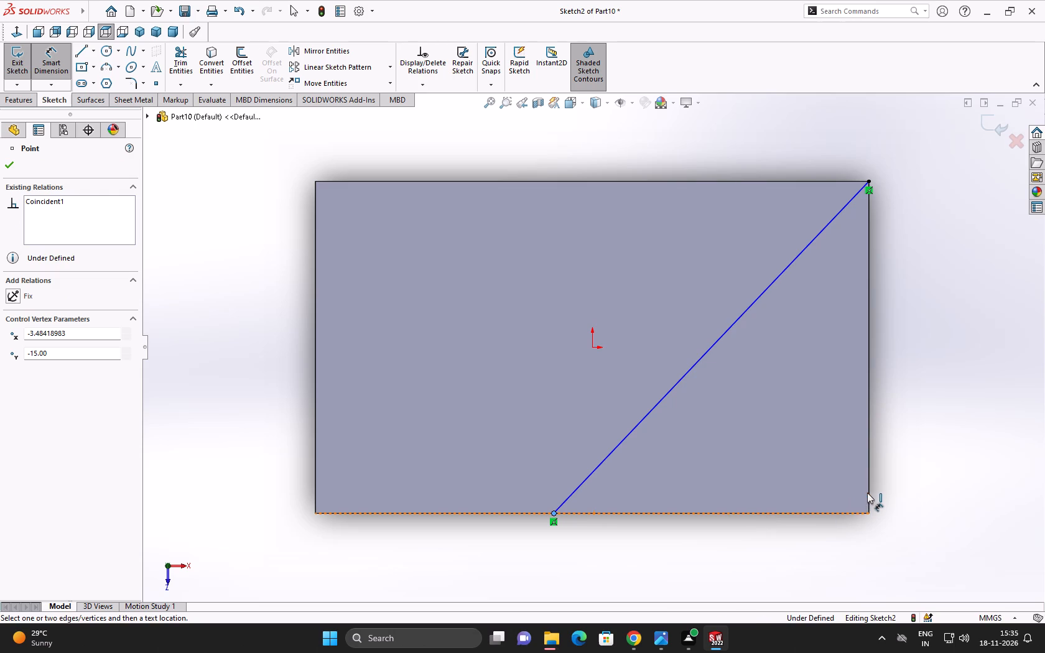
left_click(870, 493)
left_click(831, 557)
type("30")
left_click(777, 537)
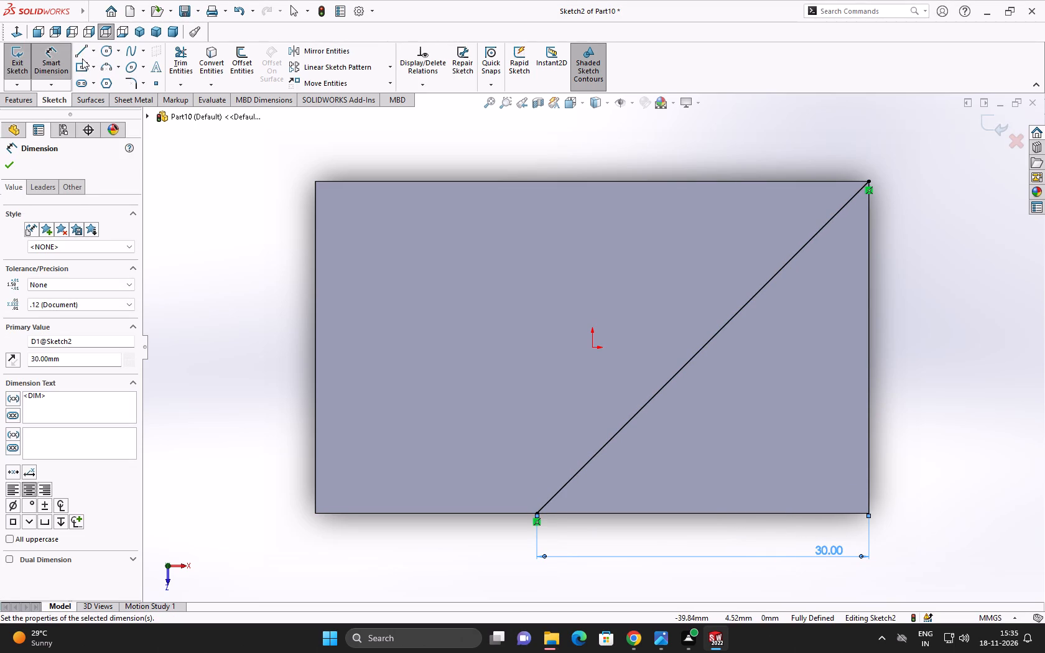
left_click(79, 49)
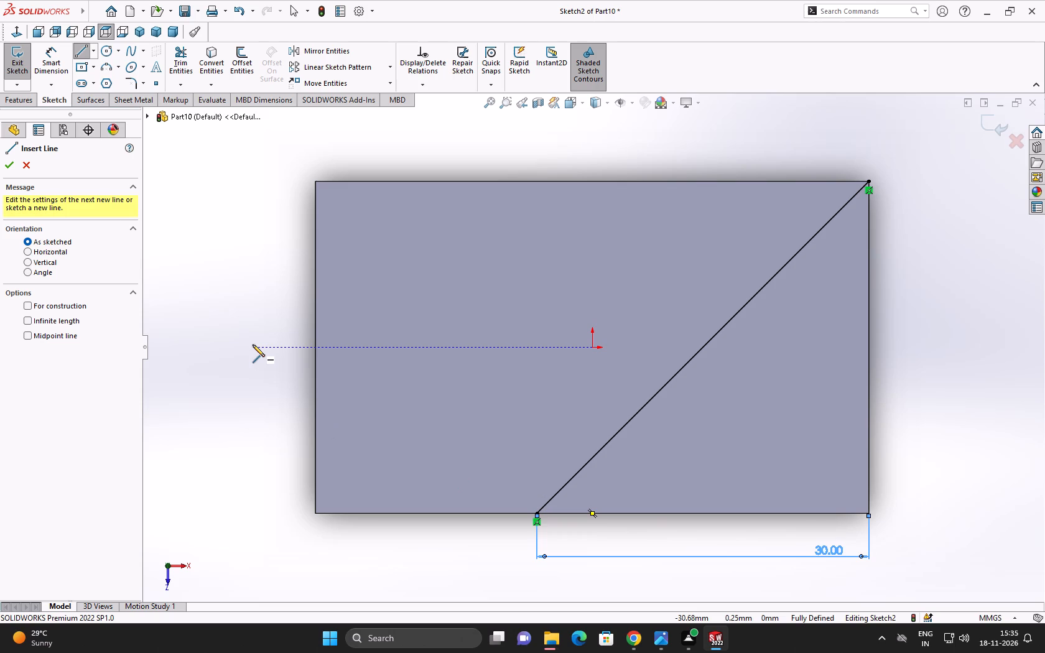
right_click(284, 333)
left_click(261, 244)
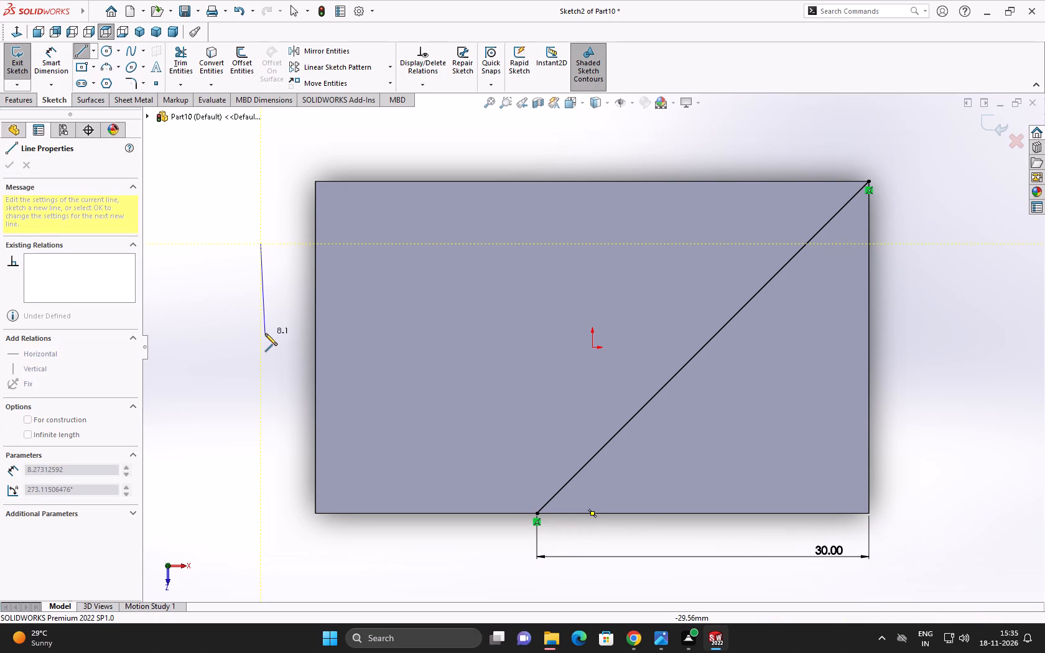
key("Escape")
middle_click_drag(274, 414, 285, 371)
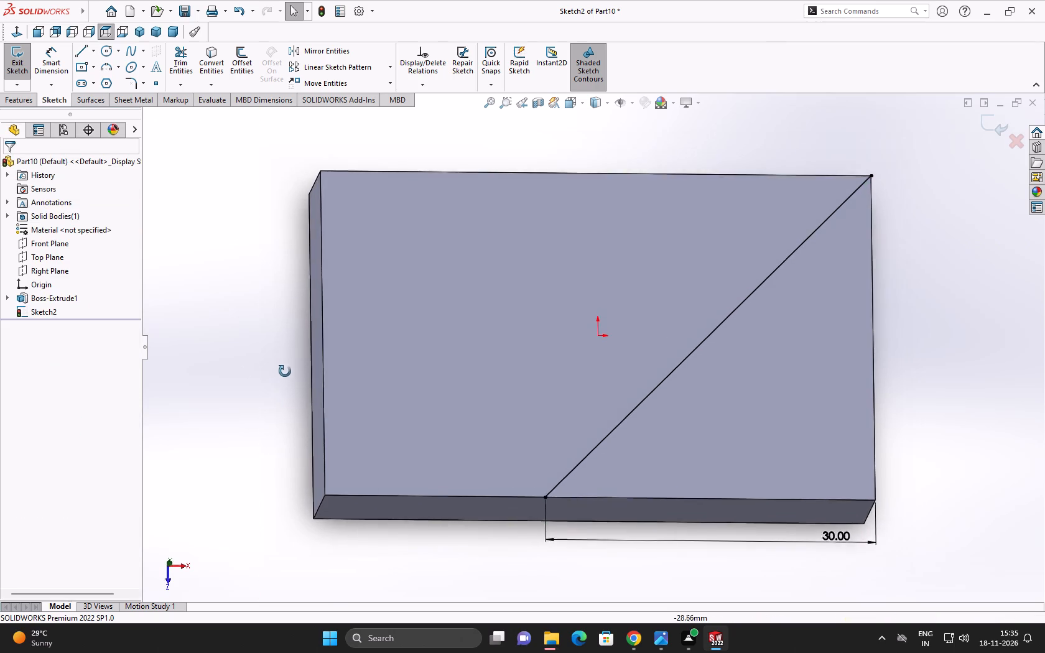
Convert the rear, left and front edges of the block's top face into sketch lines alongside the diagonal.
middle_click_drag(285, 371, 292, 340)
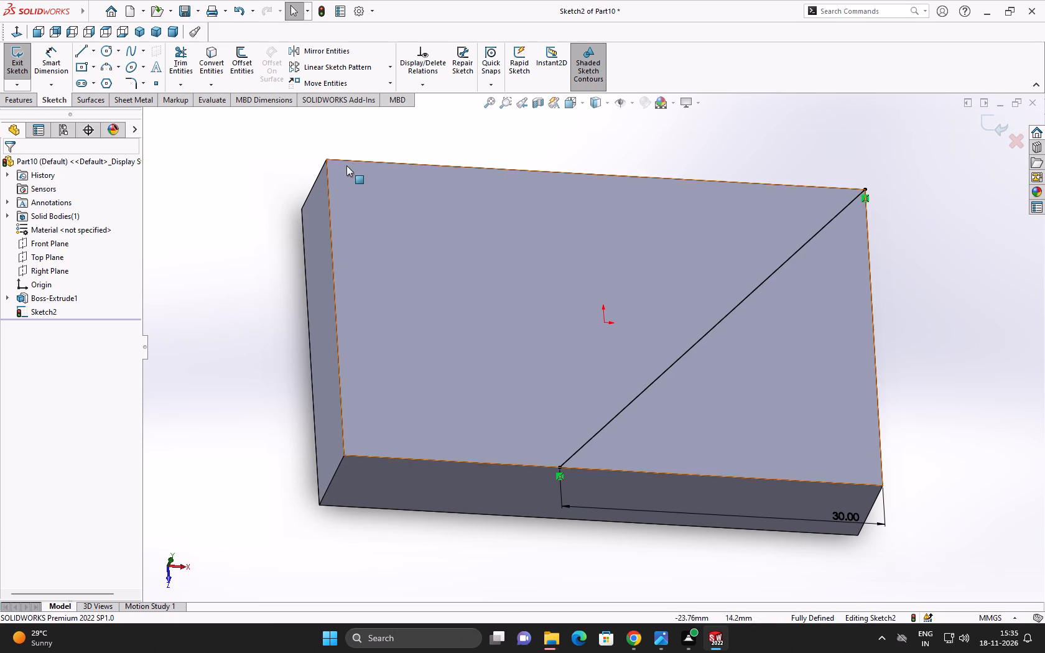
left_click(354, 162)
left_click(207, 66)
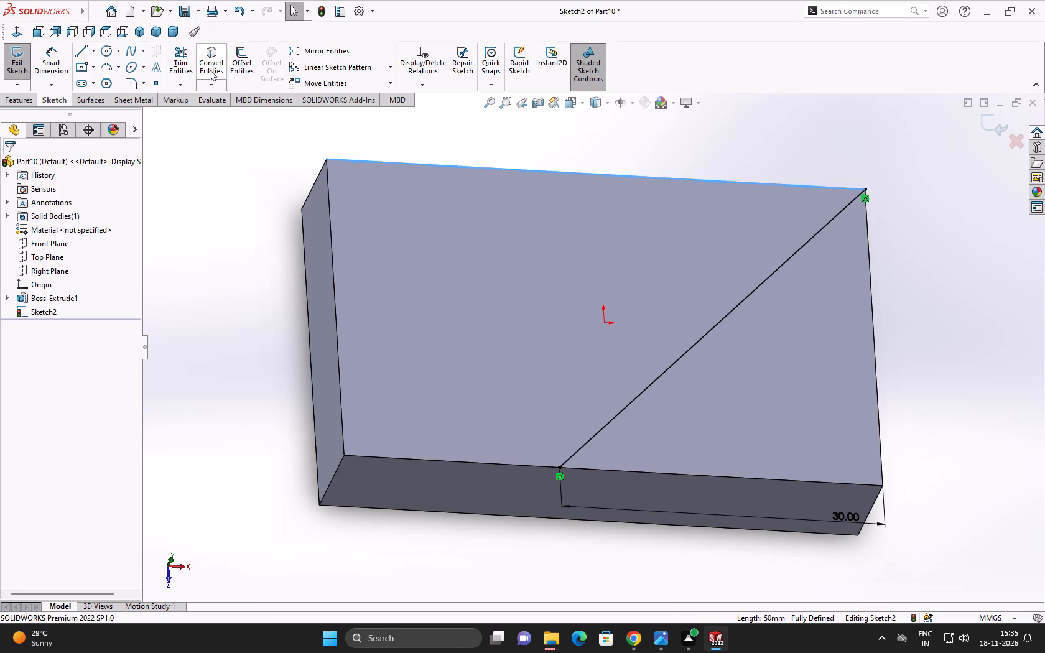
left_click(329, 208)
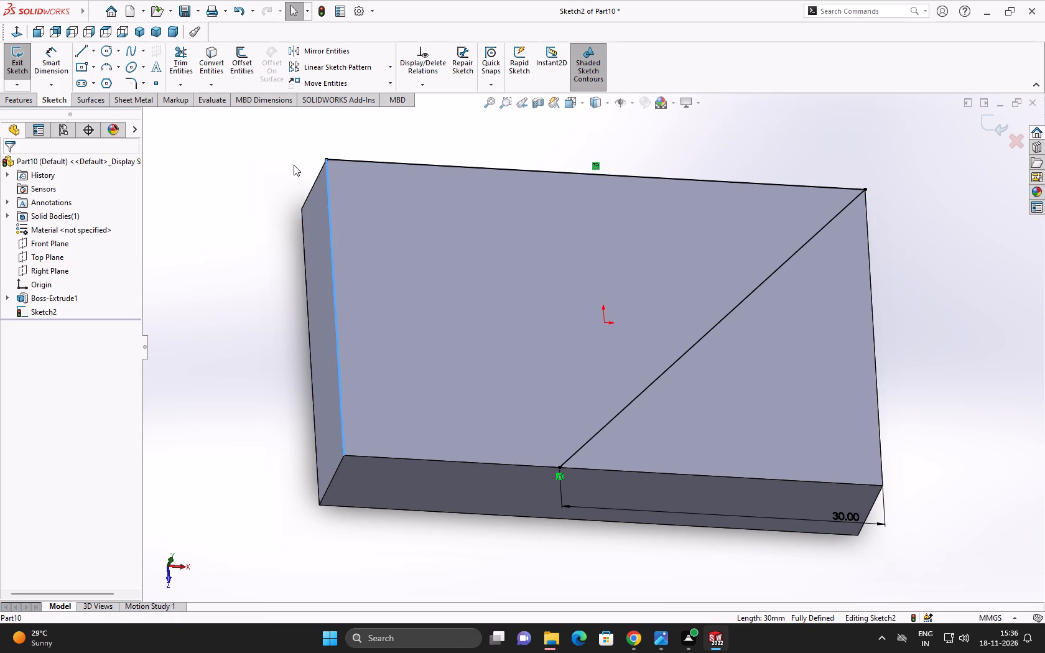
left_click(213, 63)
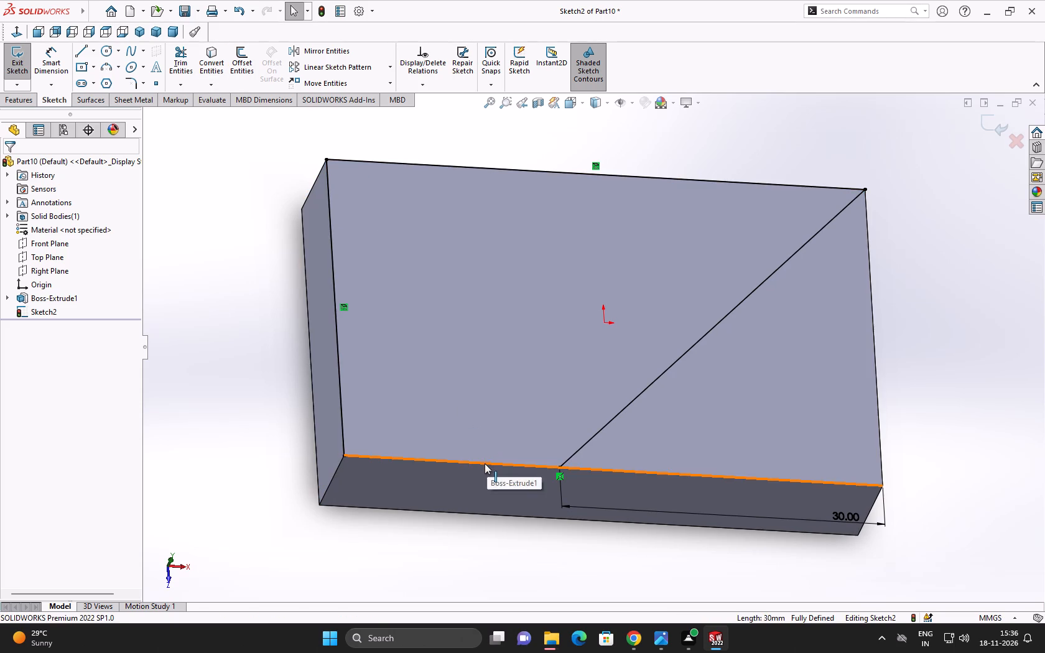
left_click(485, 463)
left_click(215, 65)
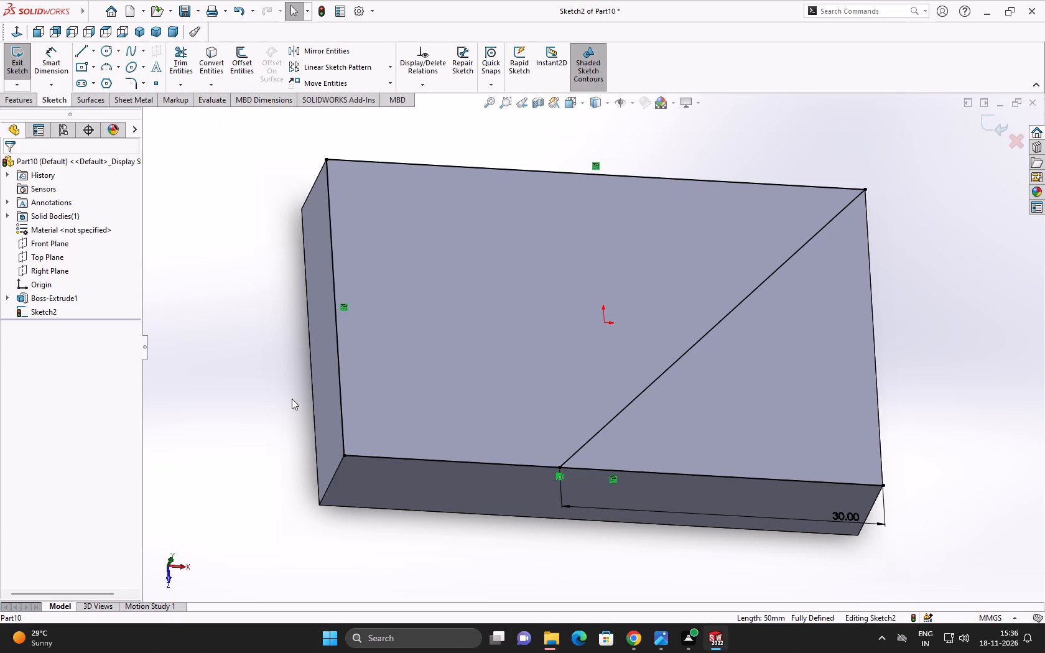
Extrude the larger four-sided region left of the diagonal as a Blind boss 30 mm upward, merged with the block.
left_click(23, 101)
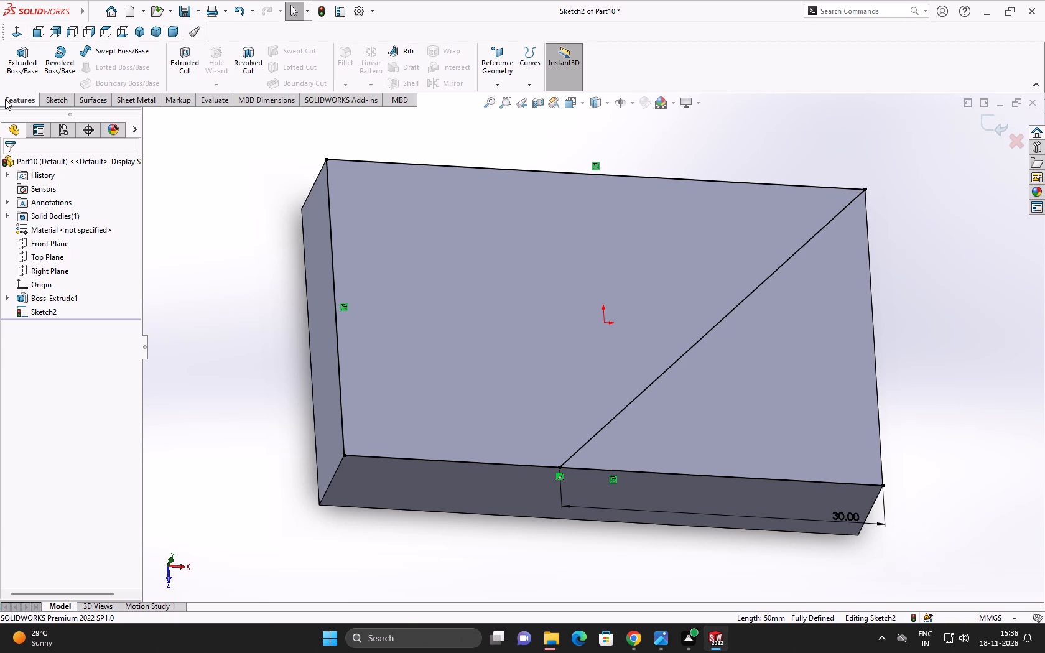
left_click(31, 66)
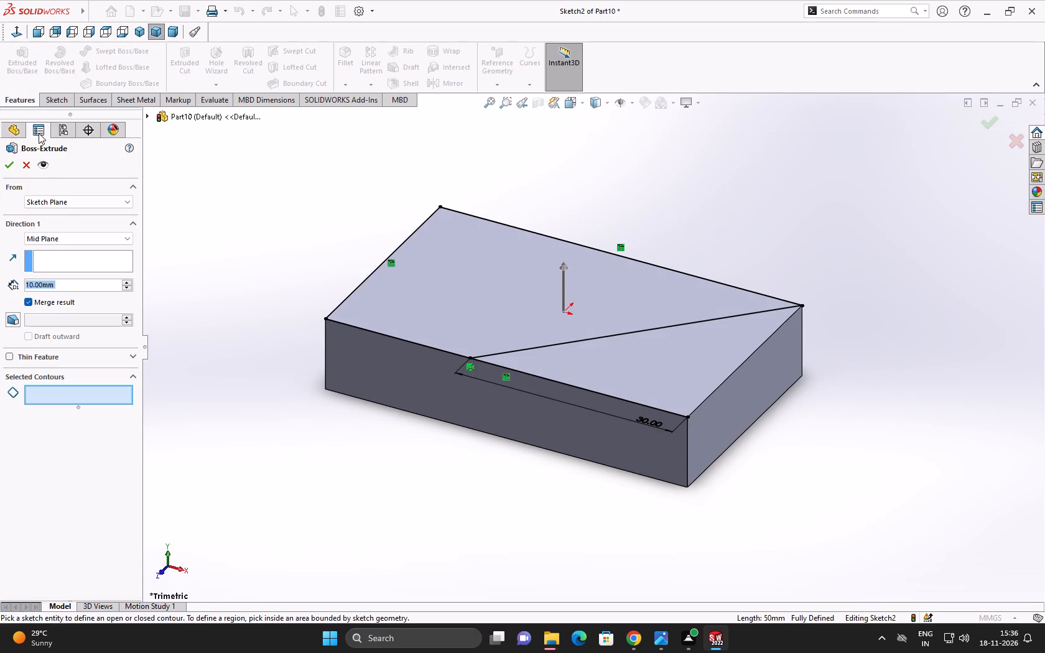
left_click(72, 239)
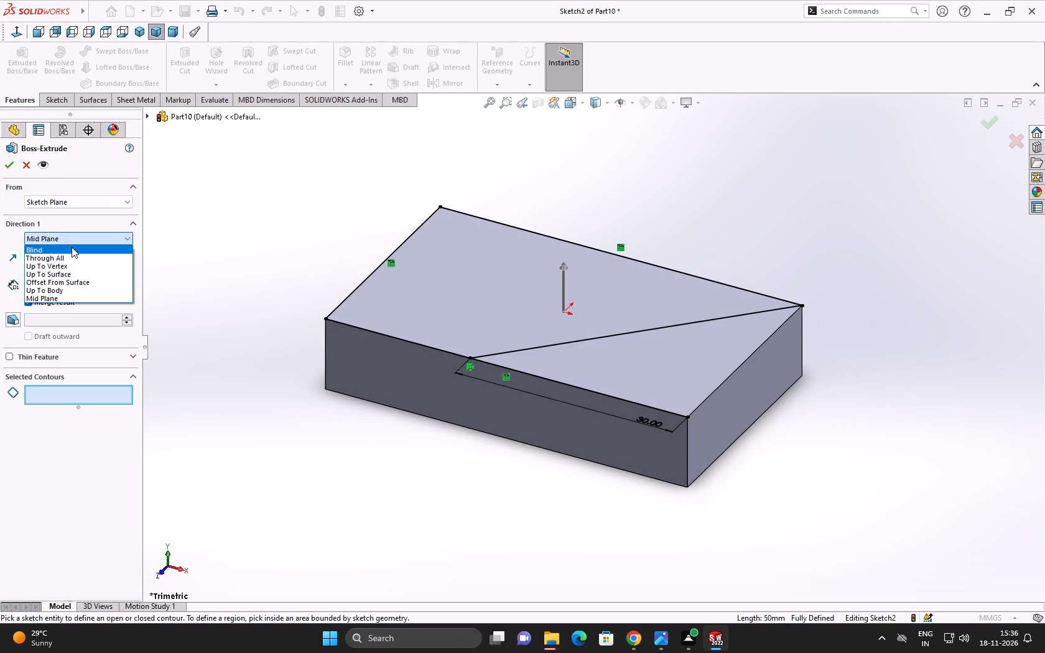
left_click(72, 247)
double_click(129, 282)
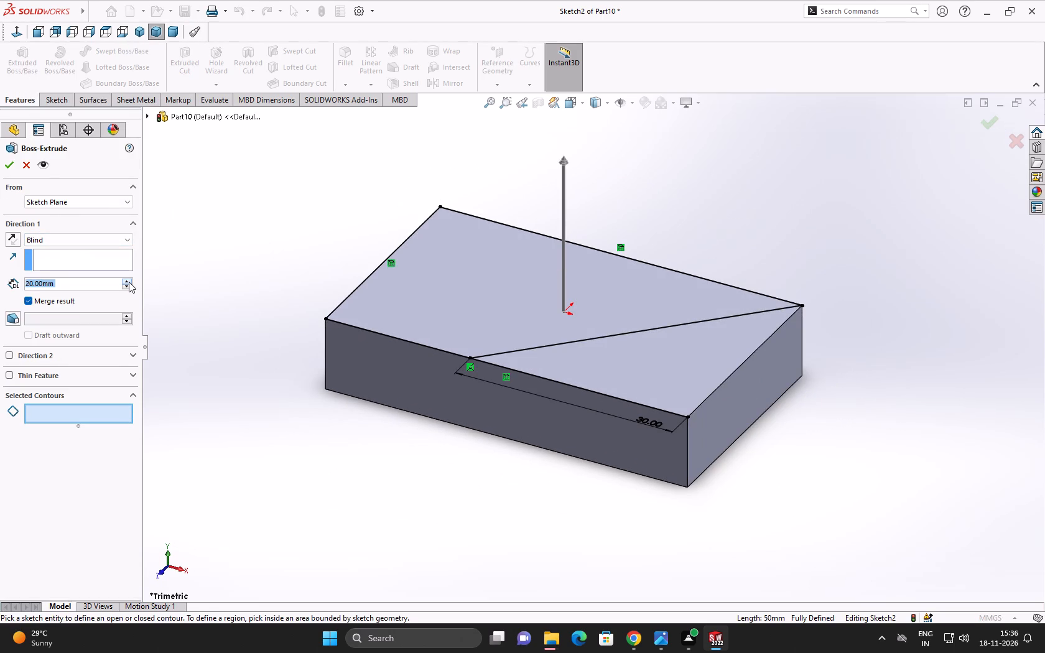
scroll(404, 281, "up", 1)
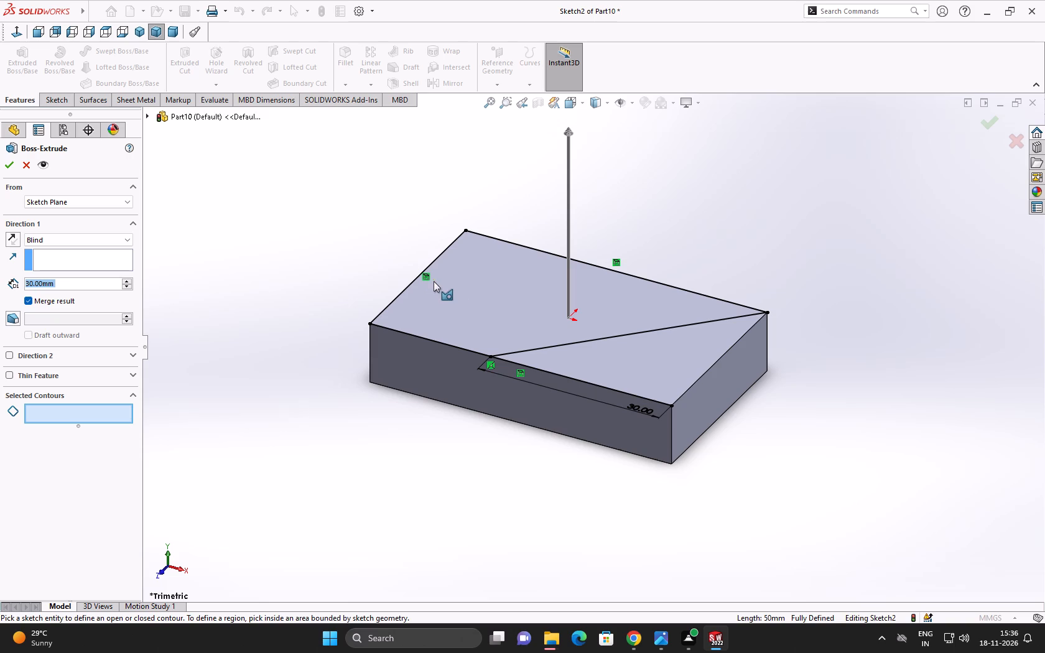
left_click(87, 414)
left_click(441, 307)
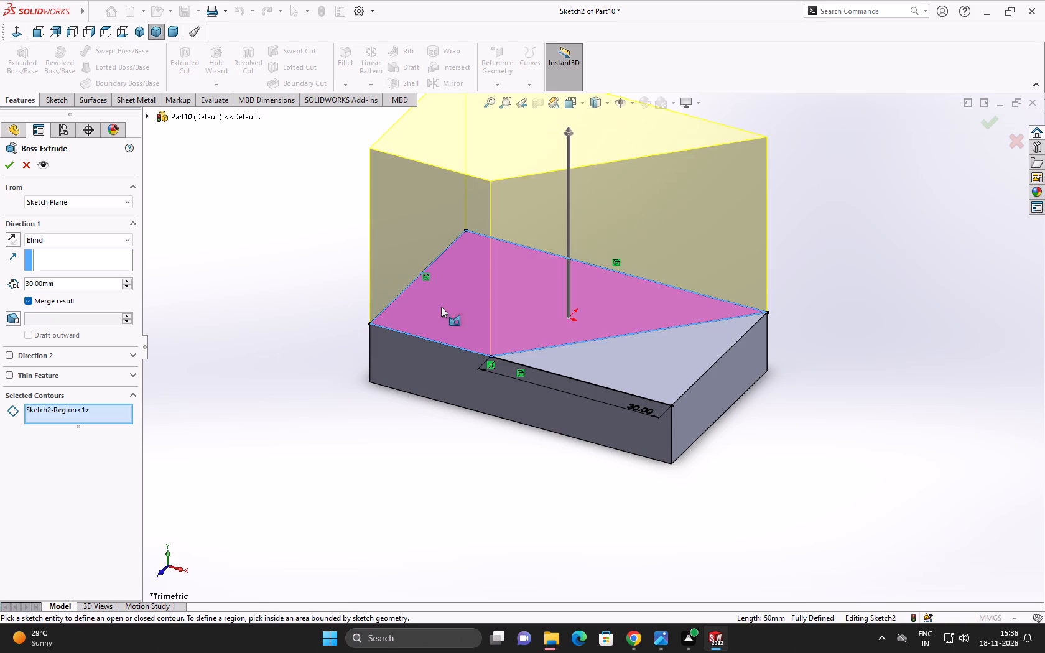
middle_click_drag(333, 262, 357, 348)
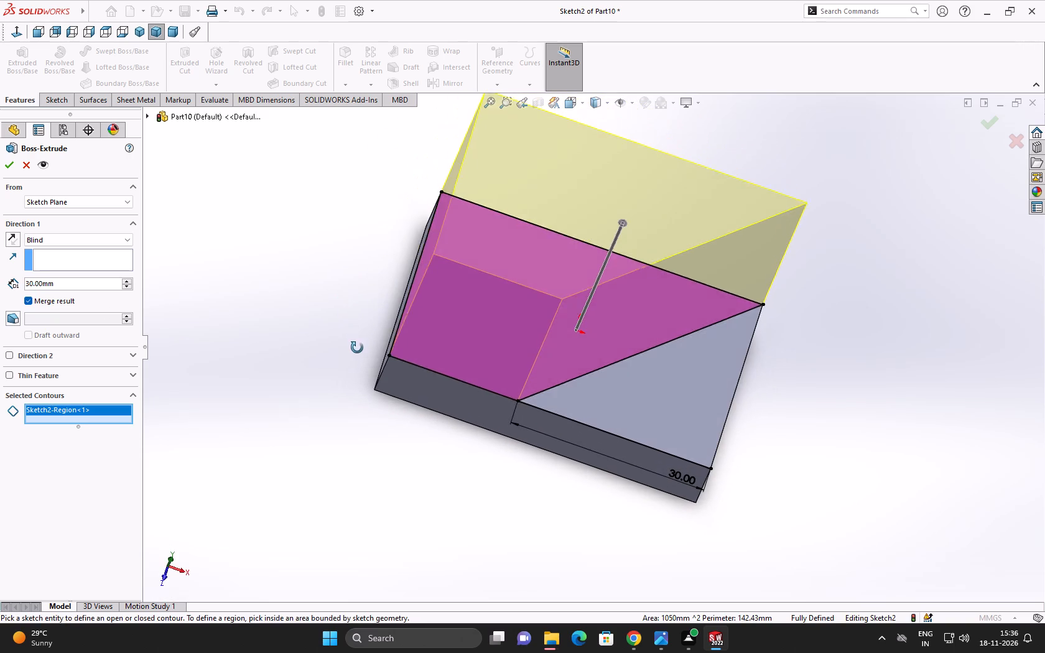
middle_click_drag(357, 348, 357, 348)
left_click(9, 166)
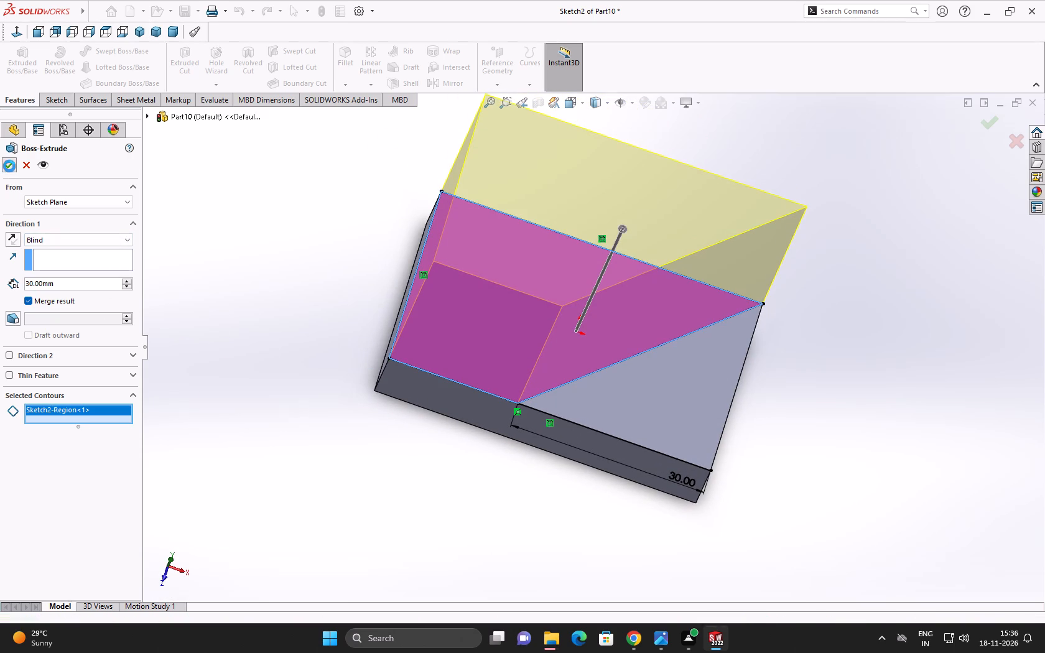
left_click(341, 225)
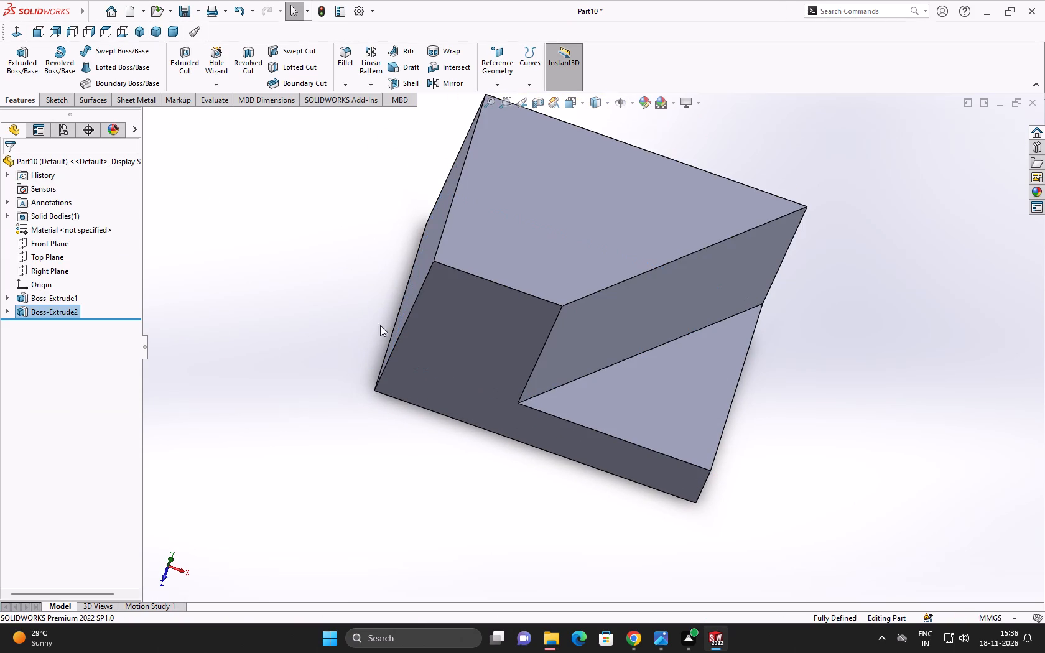
On the lower triangular face, sketch a right triangle at the front right corner with legs about 21.45 mm long.
left_click(674, 429)
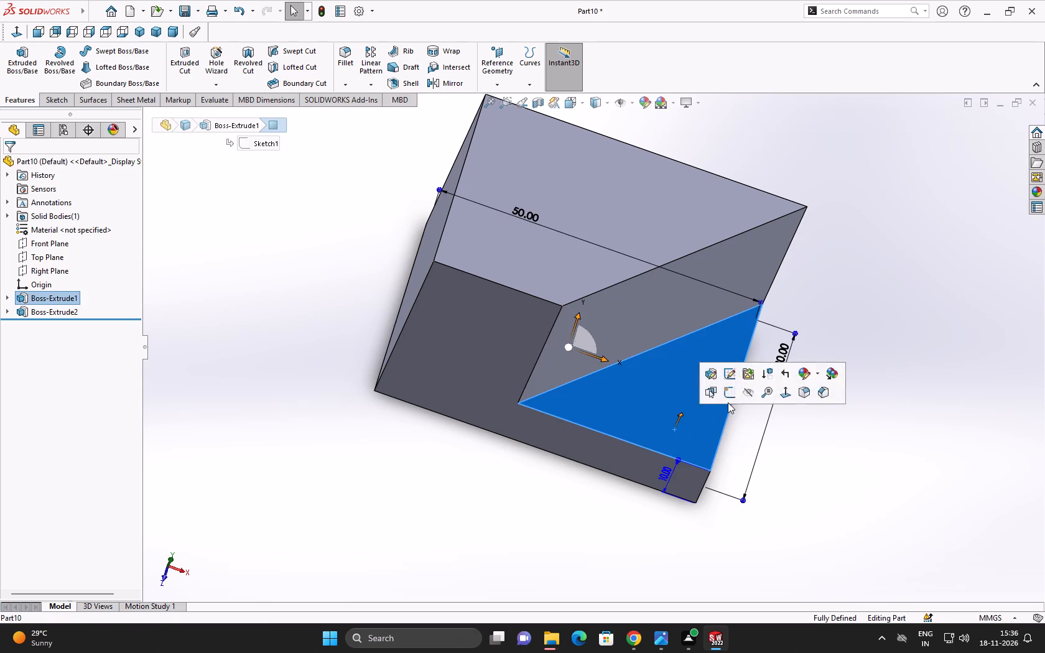
left_click(729, 395)
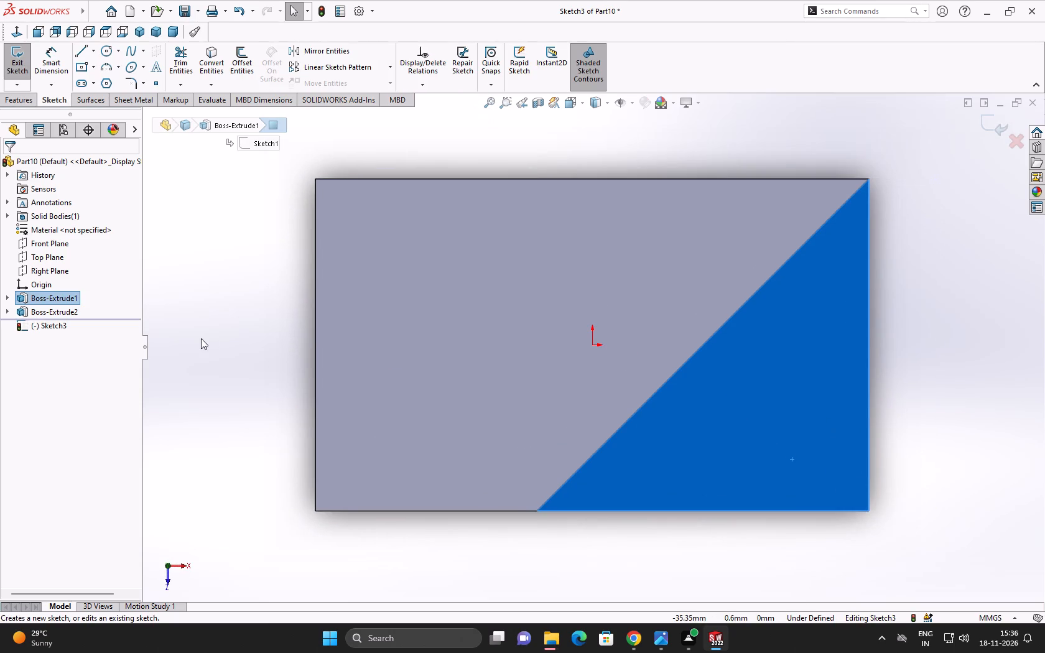
left_click(201, 338)
left_click(81, 51)
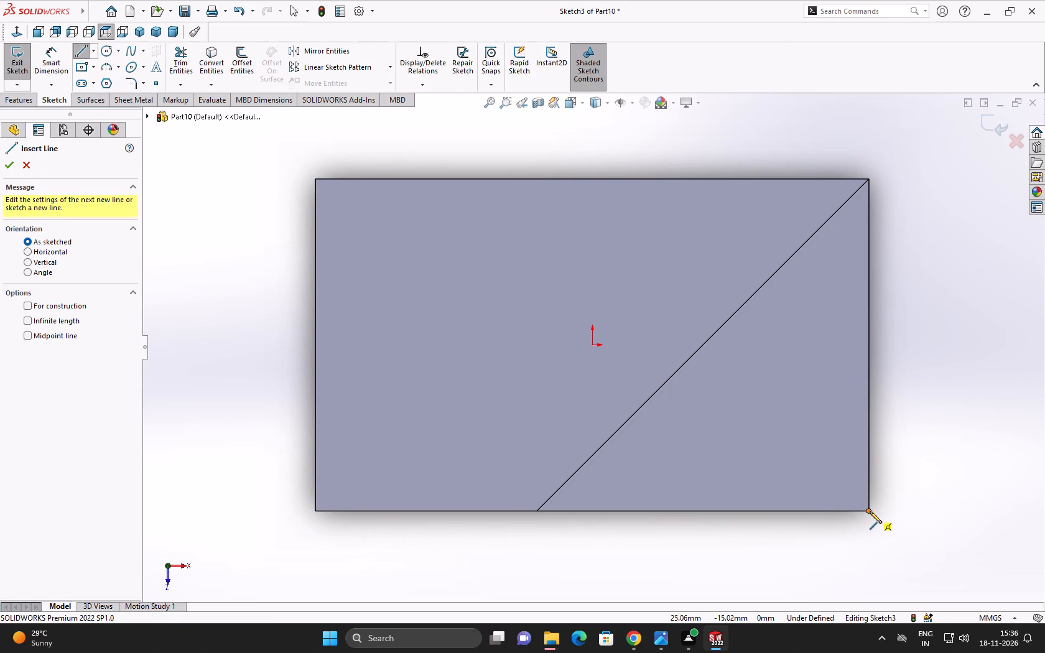
left_click(870, 511)
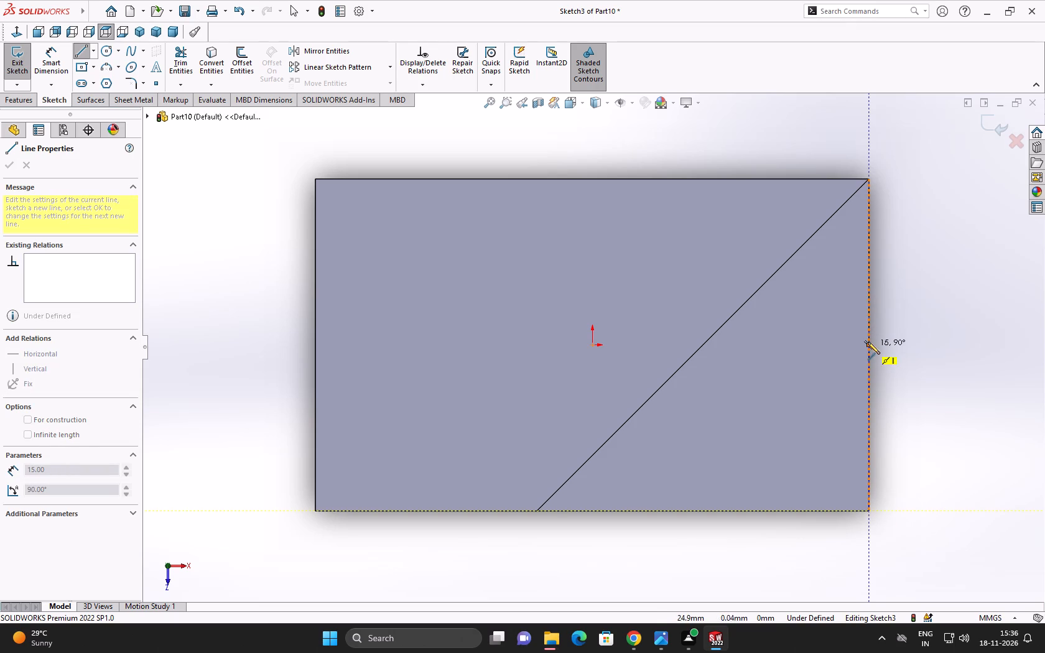
left_click(870, 274)
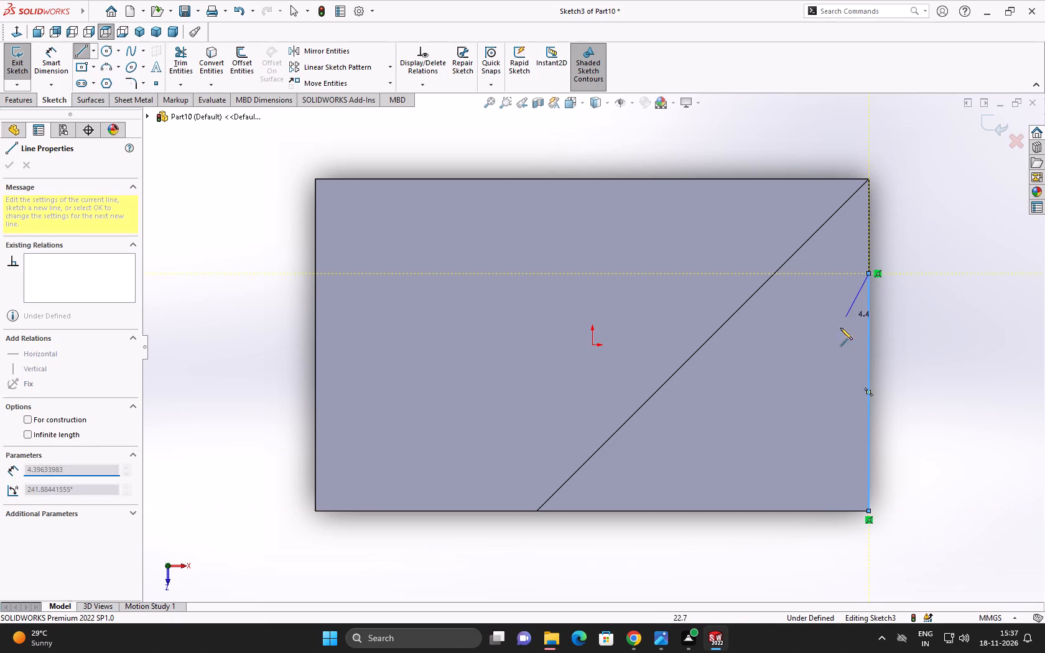
left_click(635, 511)
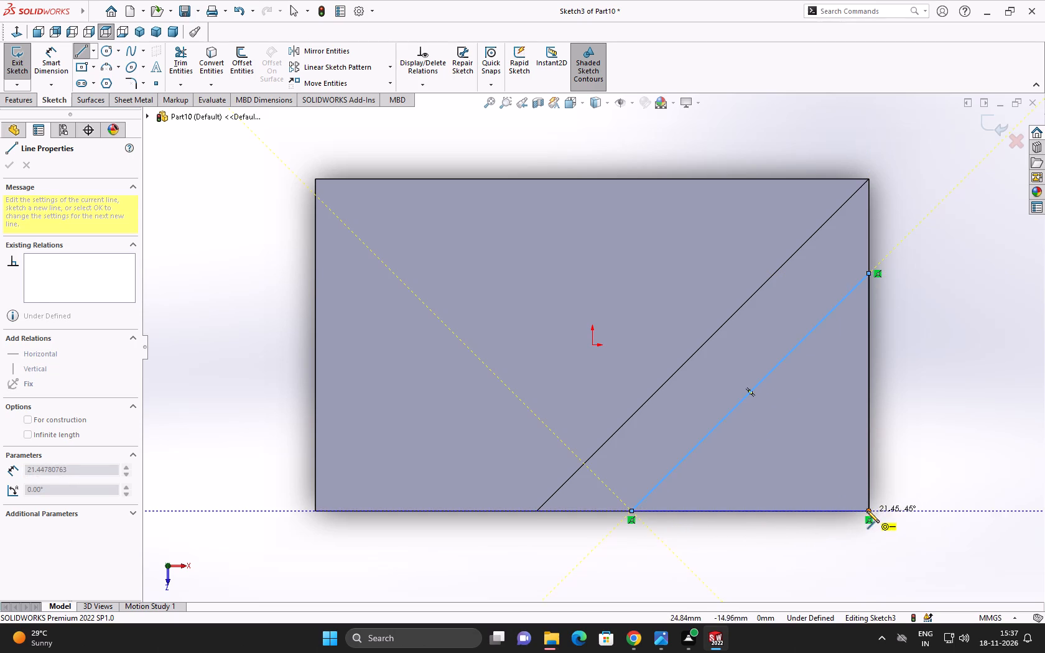
left_click(867, 511)
right_click(867, 511)
left_click(878, 517)
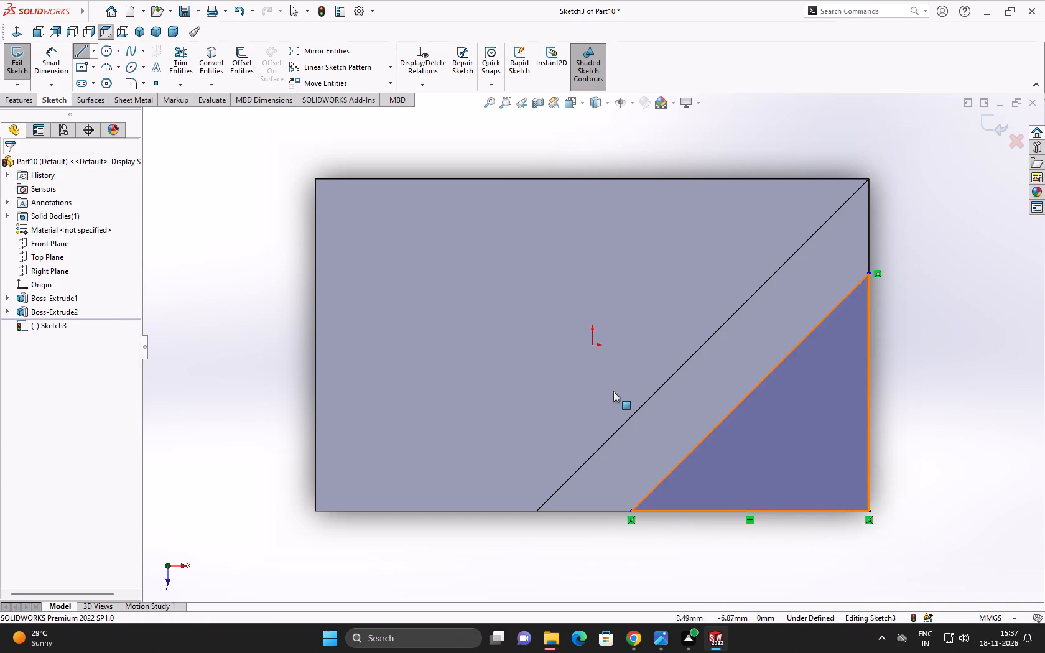
Dimension both legs of the corner triangle, along the right side and the front edge, as 20 mm.
left_click(45, 67)
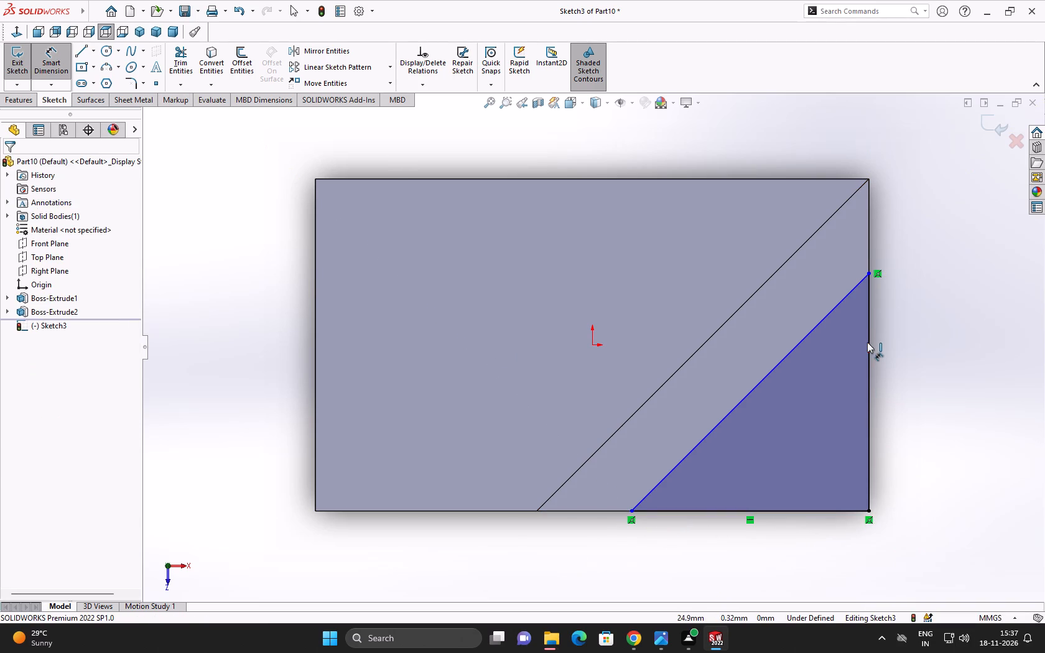
left_click(867, 343)
left_click(906, 340)
type("20")
left_click(849, 321)
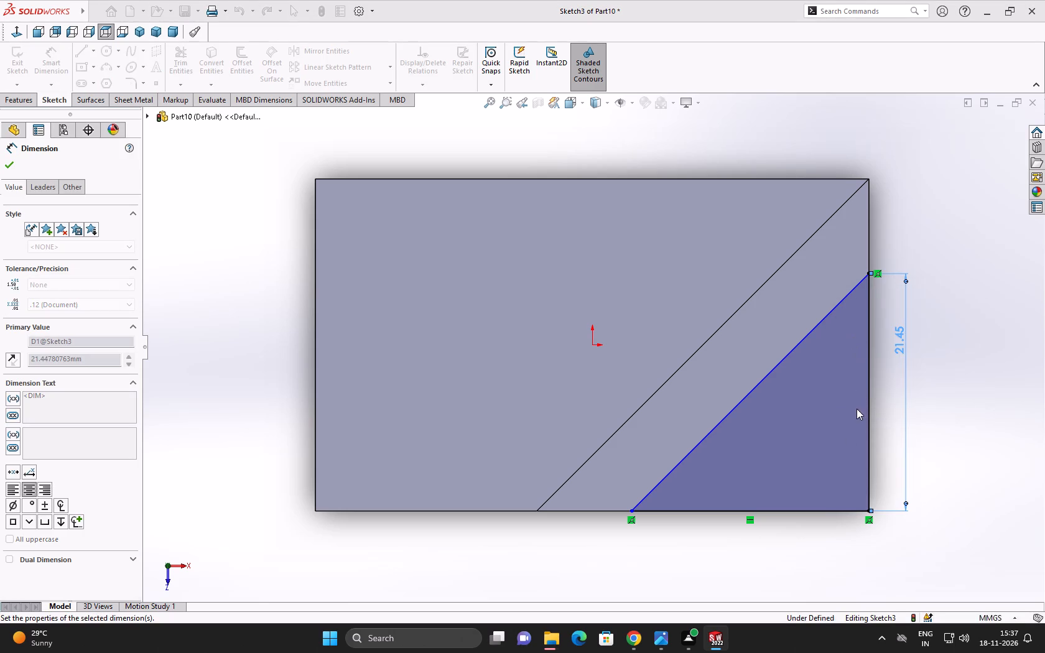
left_click(741, 511)
left_click(744, 537)
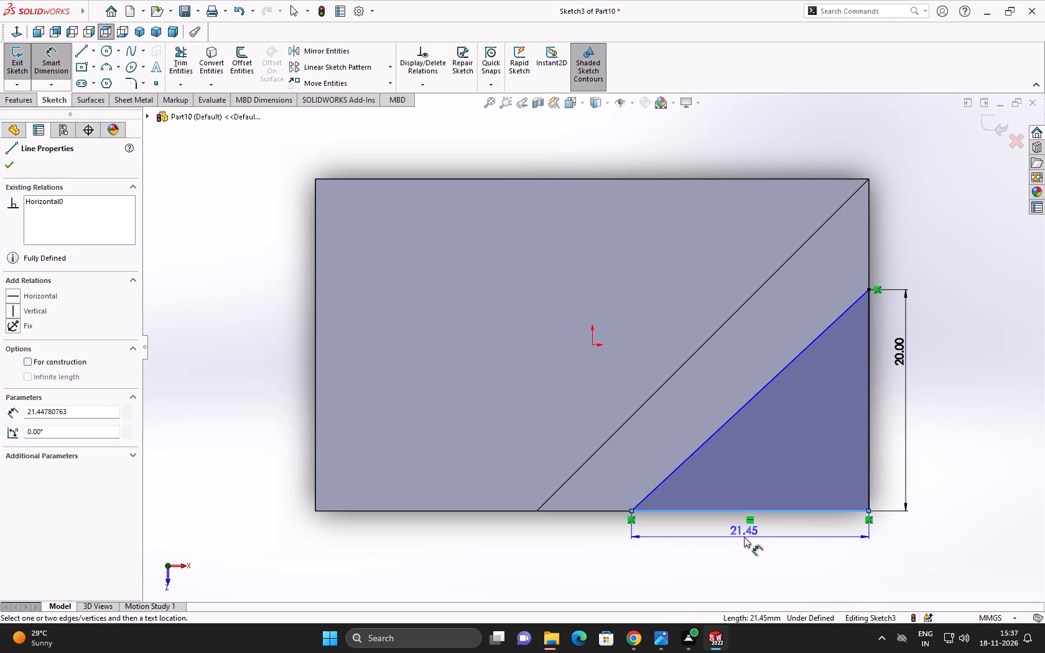
type("20")
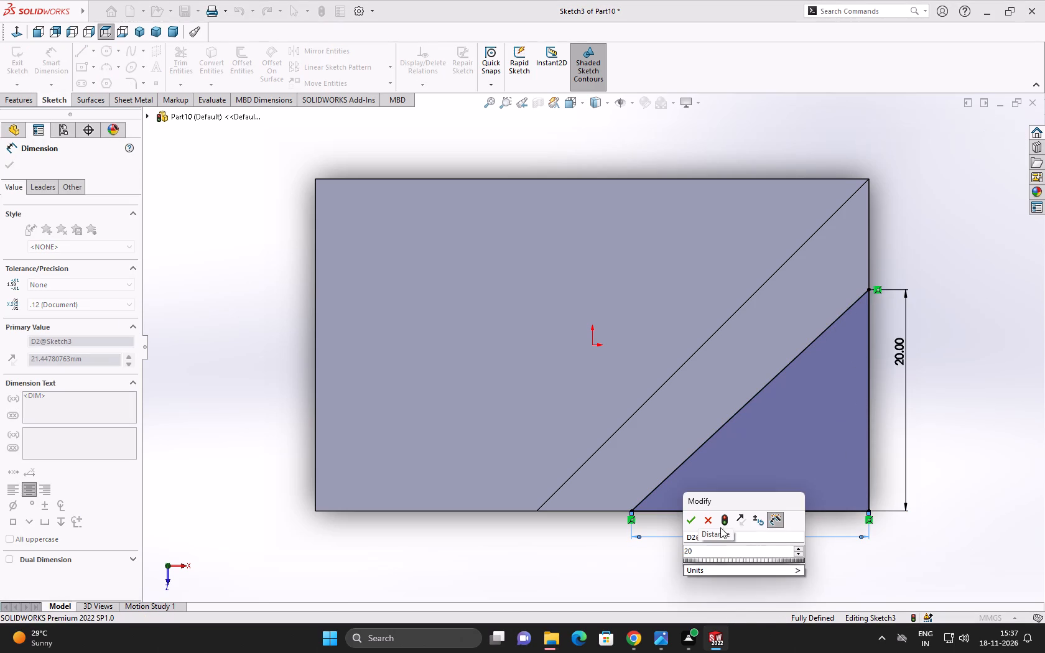
left_click(690, 522)
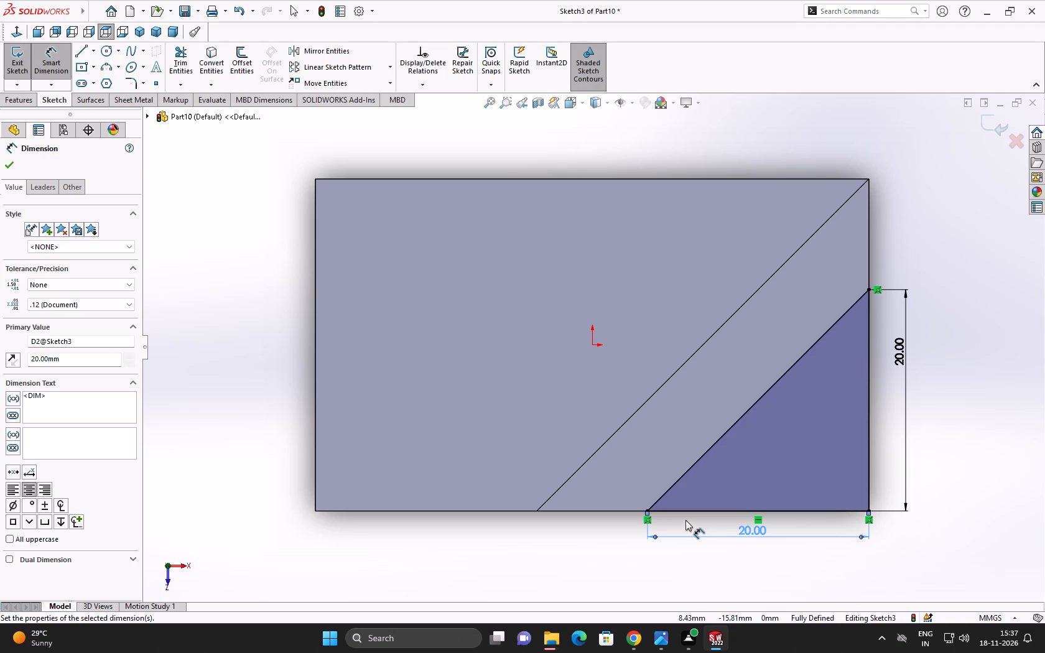
Extrude the corner triangle as a Blind boss with a 10 mm depth.
left_click(12, 93)
left_click(16, 75)
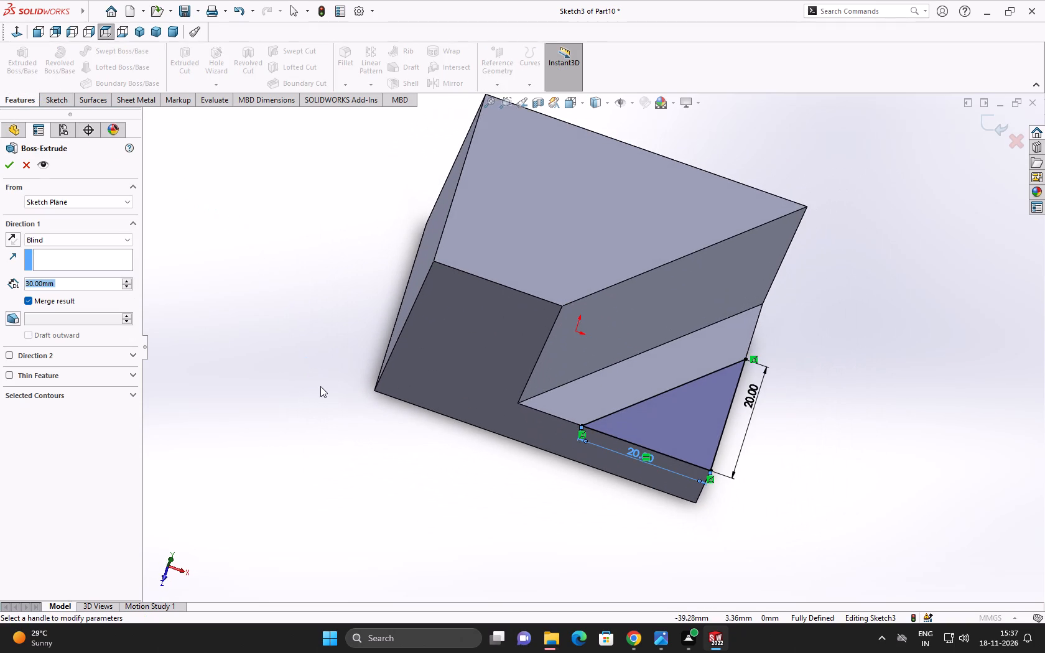
double_click(129, 285)
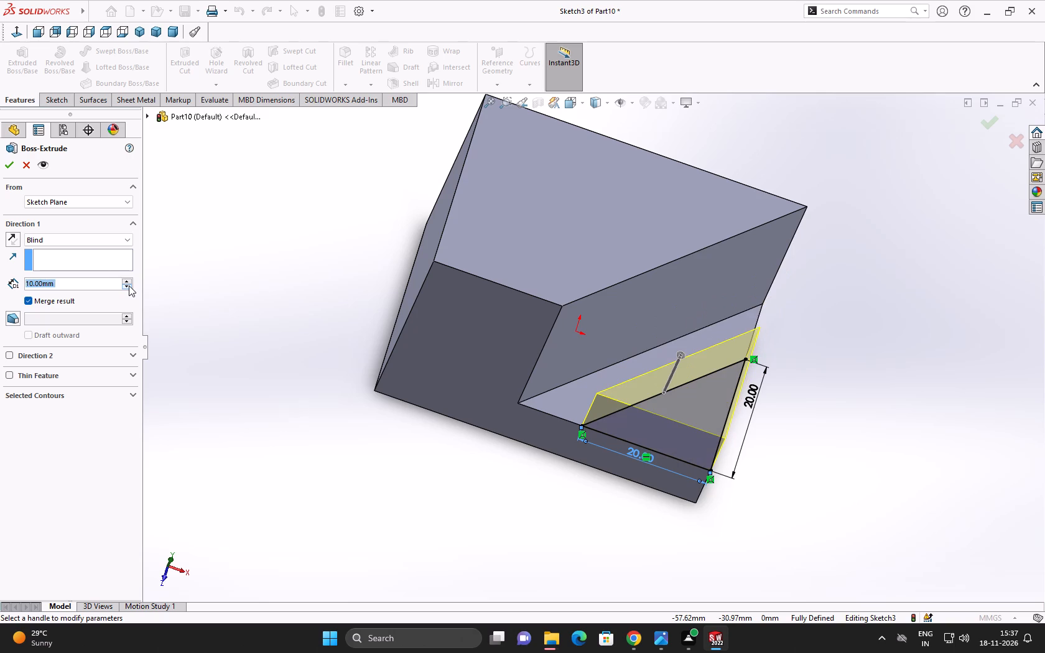
left_click(5, 167)
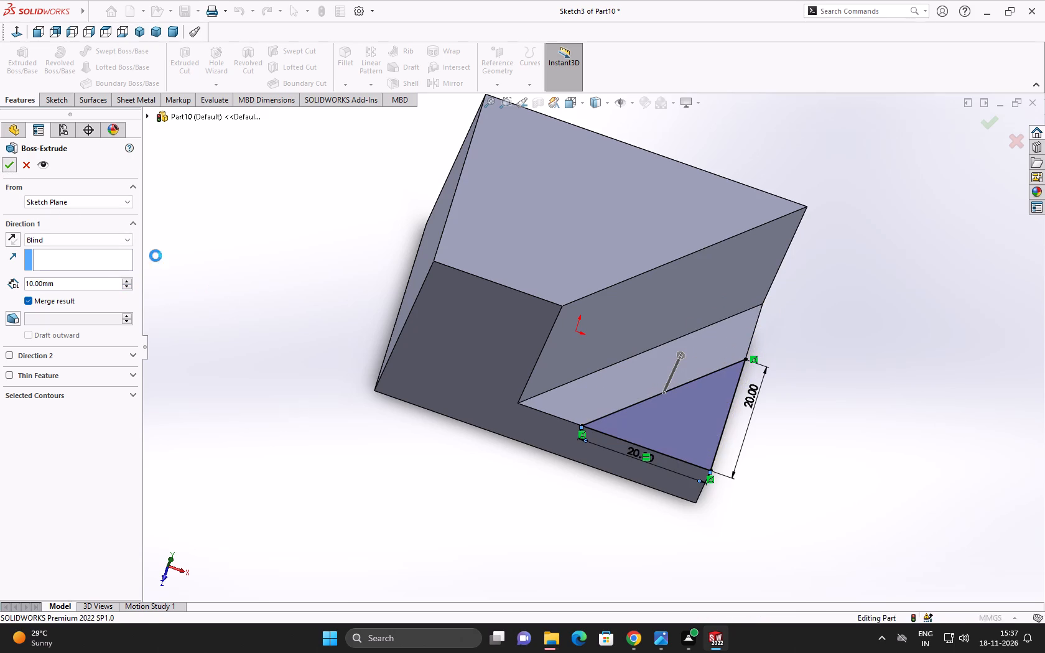
left_click(276, 322)
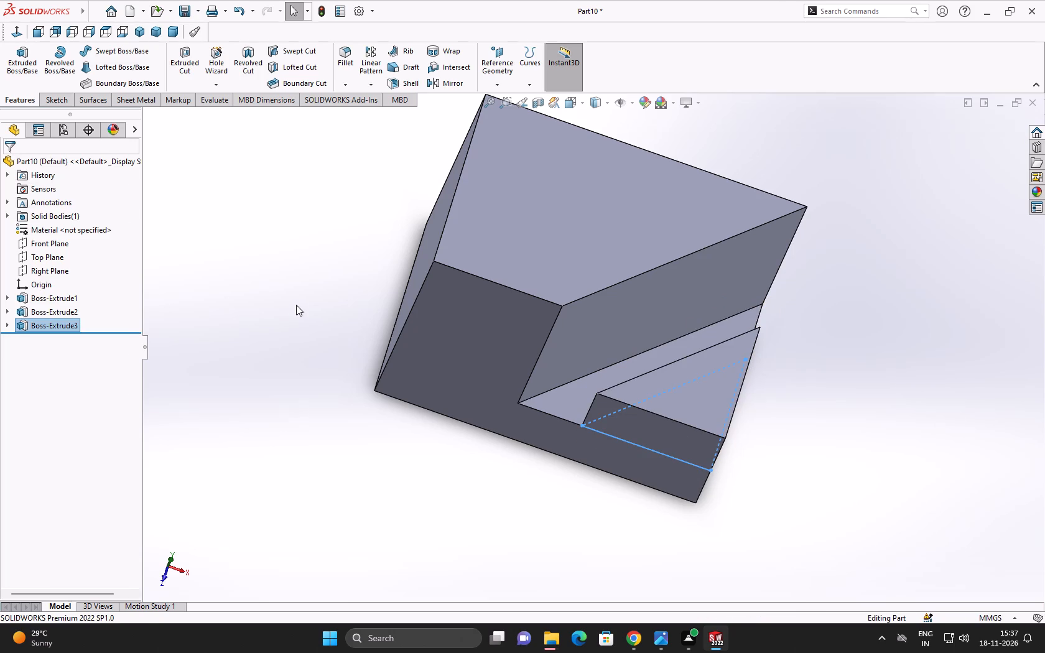
On the block's tall left side face, sketch a corner rectangle about 11 mm wide and 15 mm high, starting on the top edge.
middle_click_drag(300, 304, 335, 303)
left_click(488, 238)
left_click(541, 206)
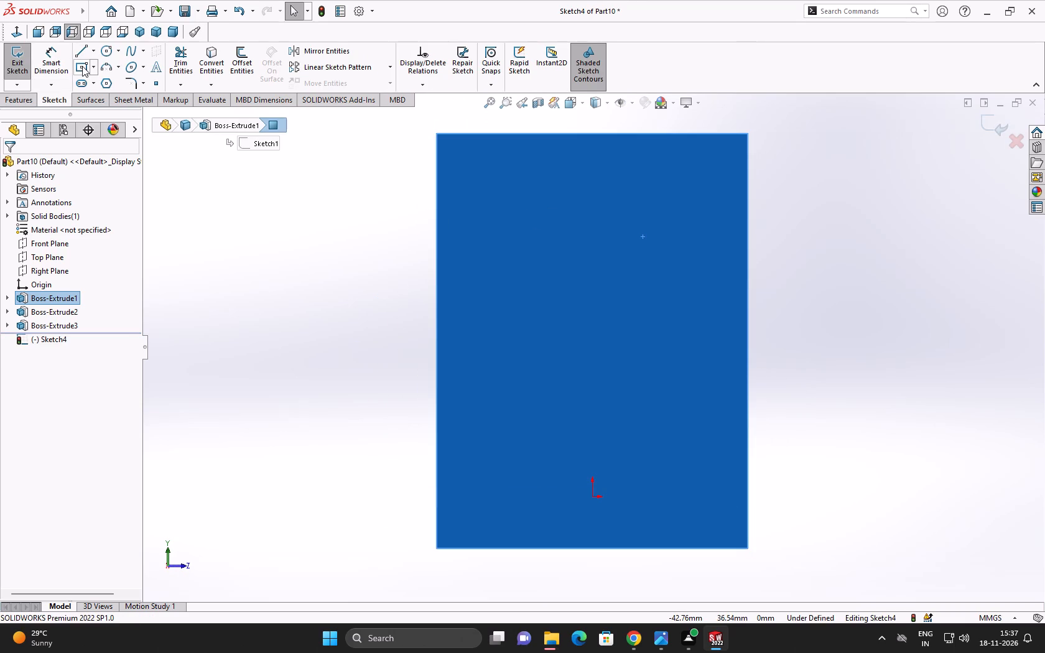
left_click(89, 67)
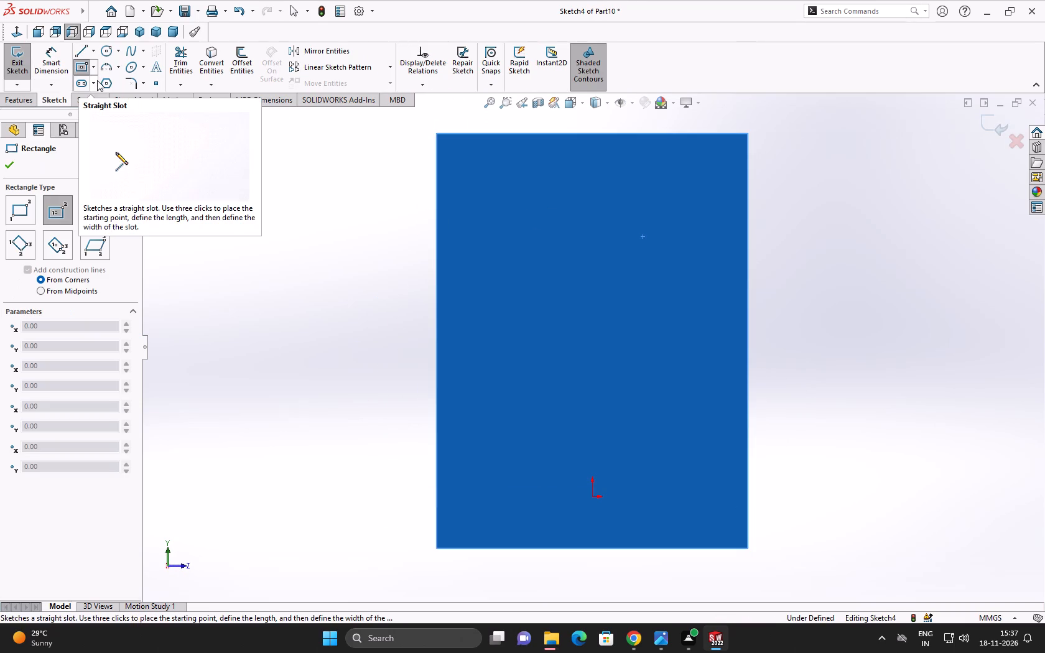
left_click(98, 67)
left_click(95, 67)
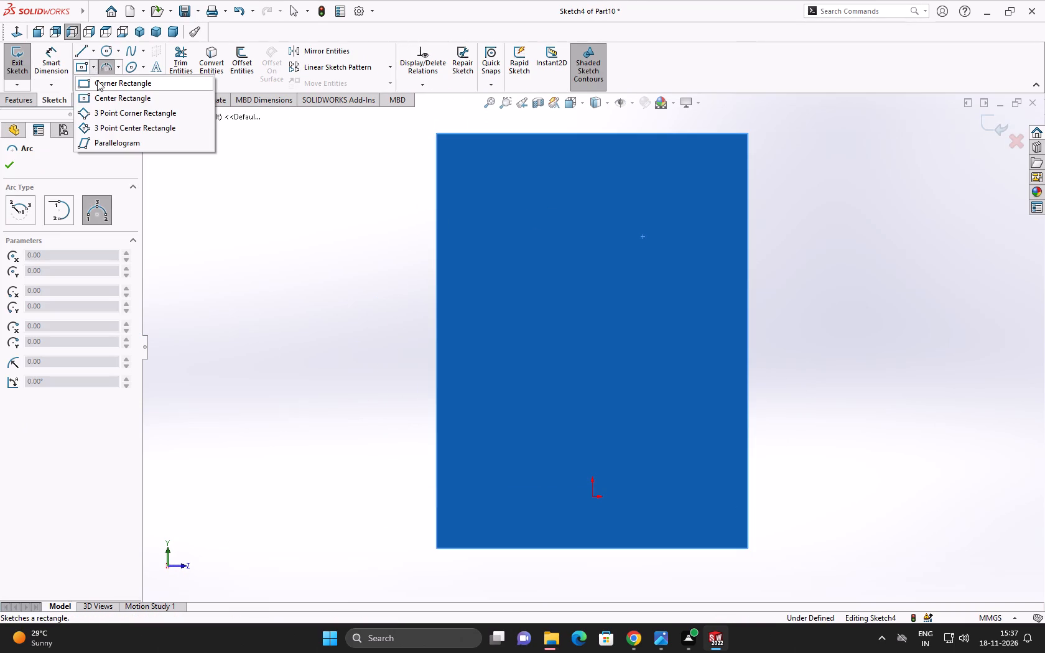
left_click(97, 81)
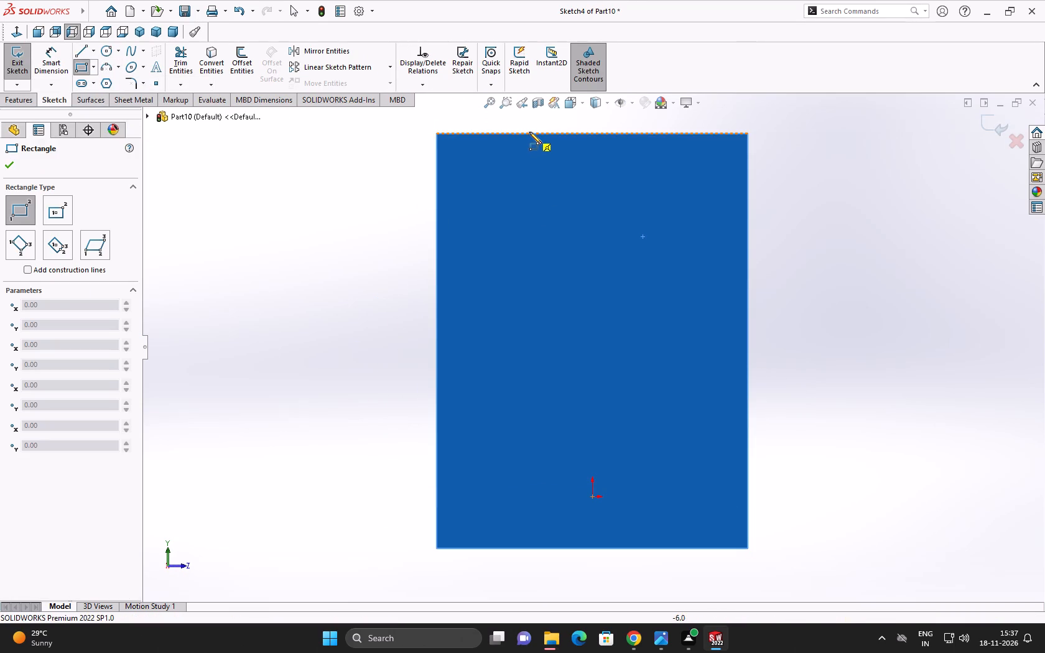
left_click(530, 132)
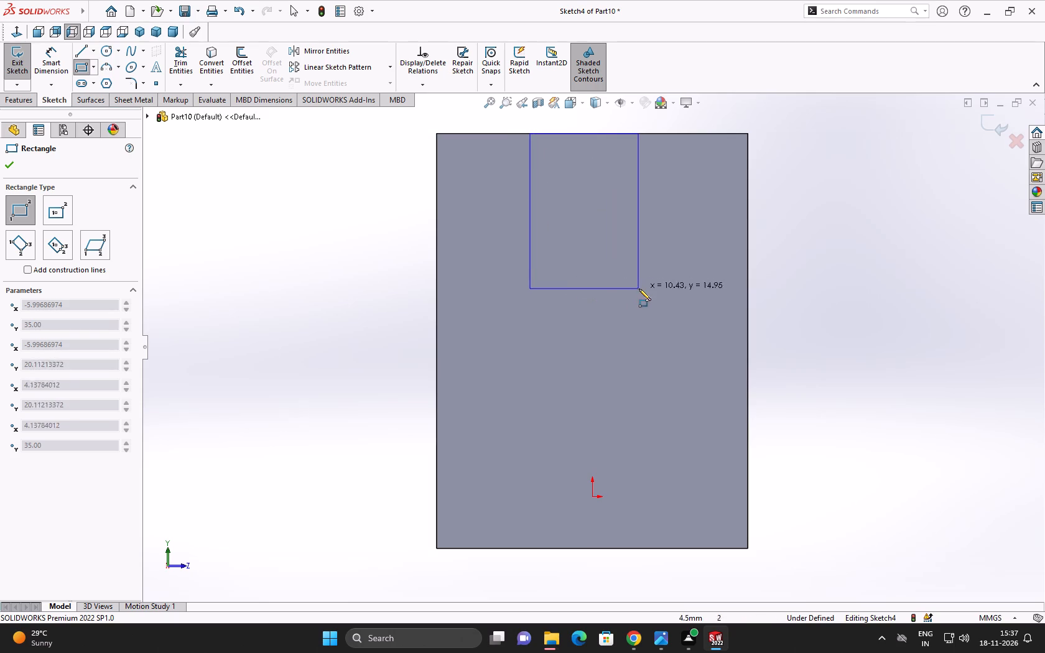
left_click(643, 290)
right_click(644, 290)
left_click(658, 297)
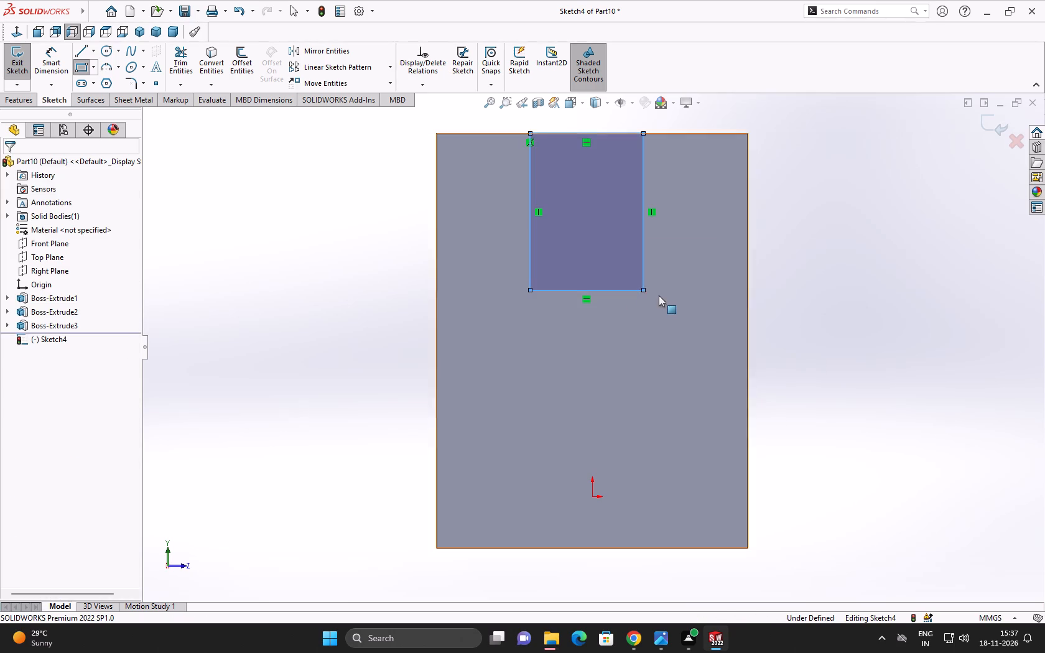
Dimension the rectangle's height and width as 10 mm each.
left_click(50, 58)
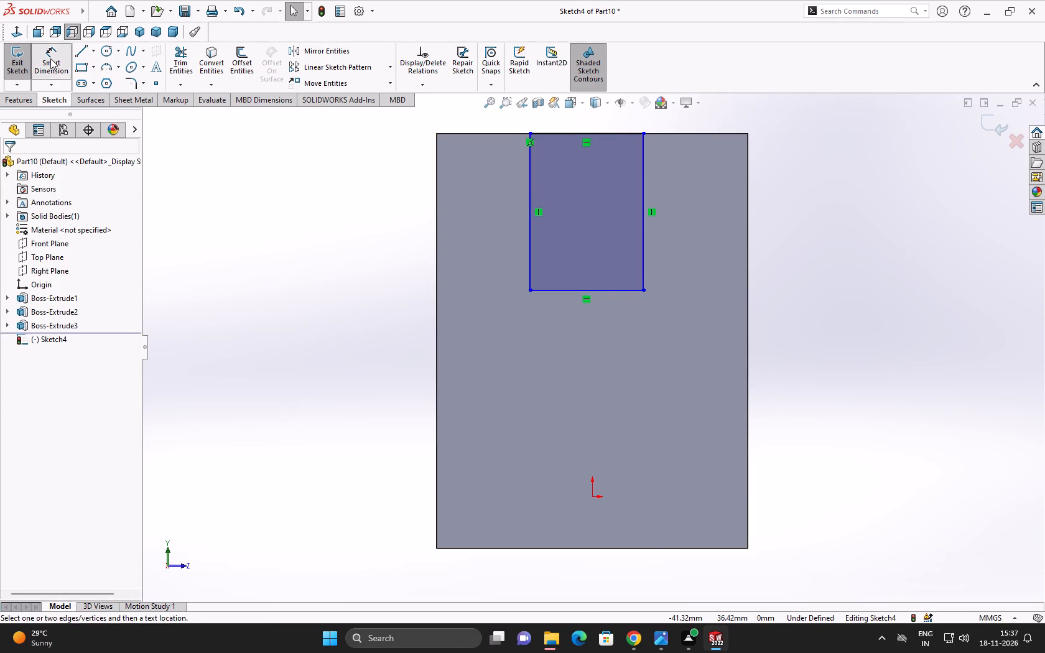
left_click(528, 214)
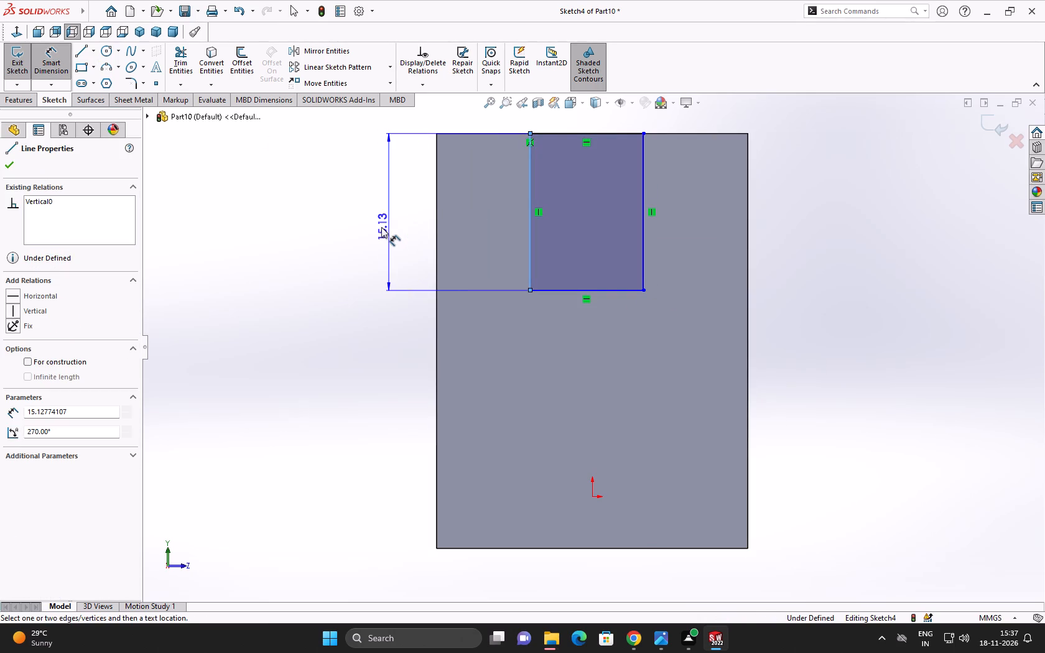
left_click(381, 227)
type("10")
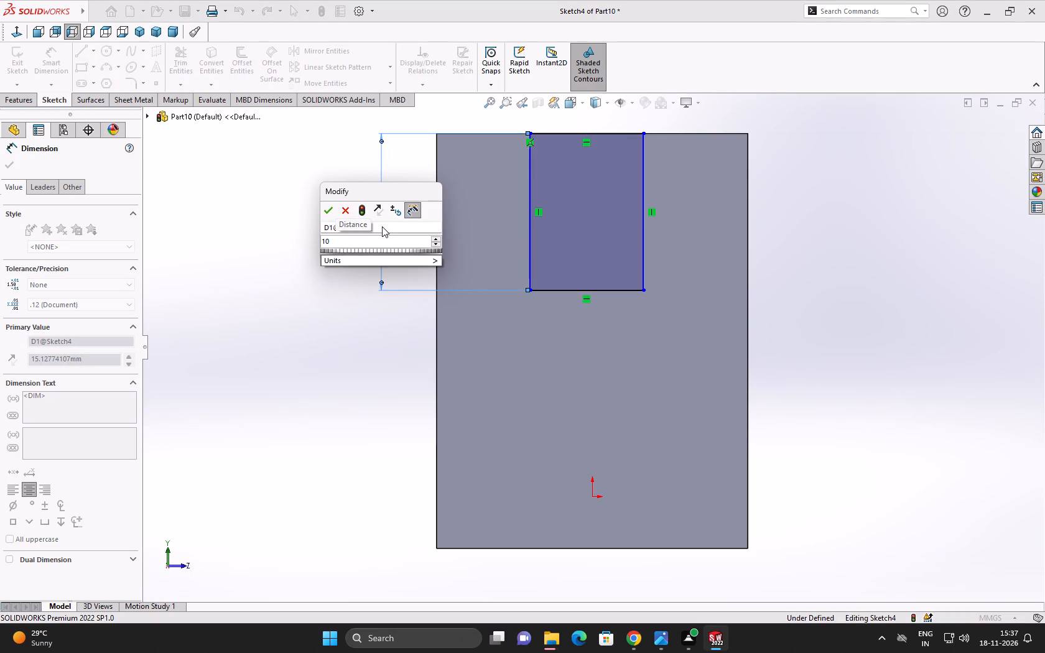
left_click(330, 212)
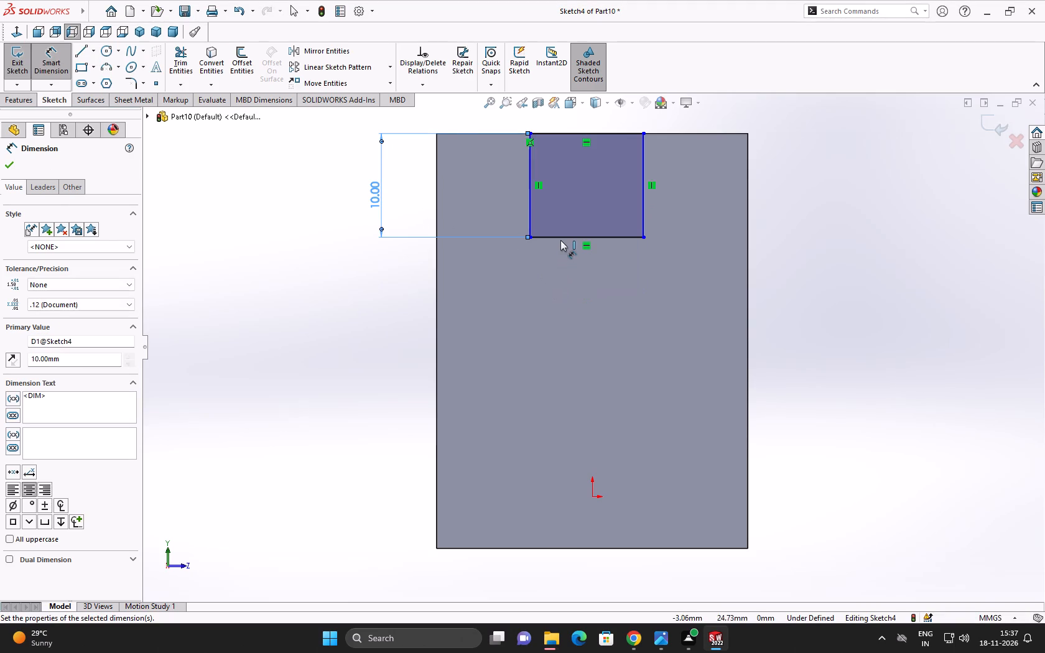
left_click(560, 240)
left_click(571, 280)
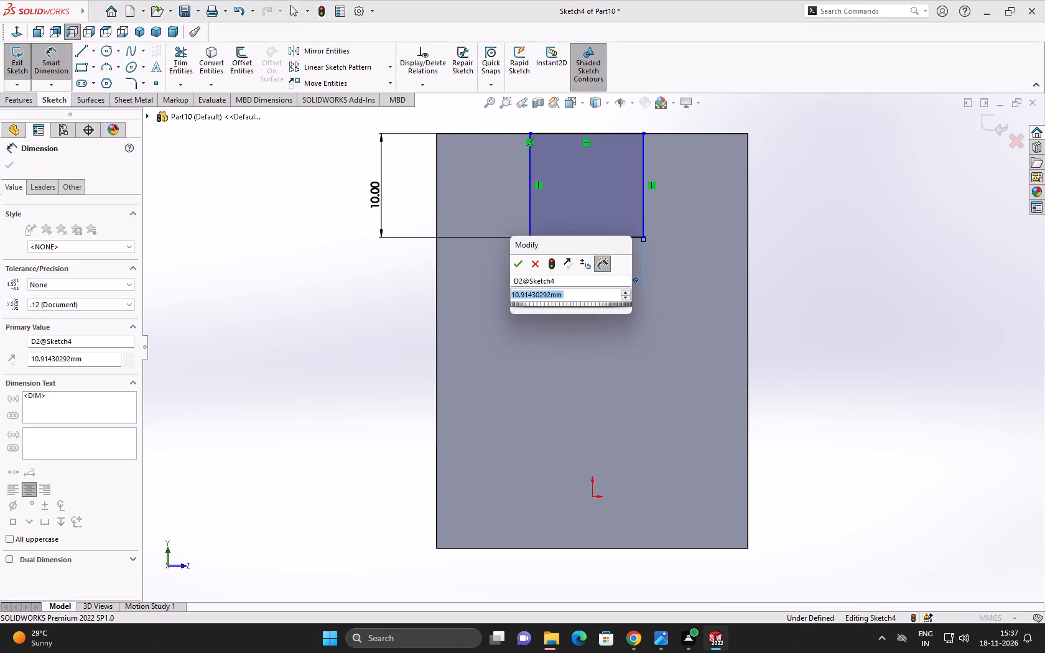
type("10")
left_click(513, 258)
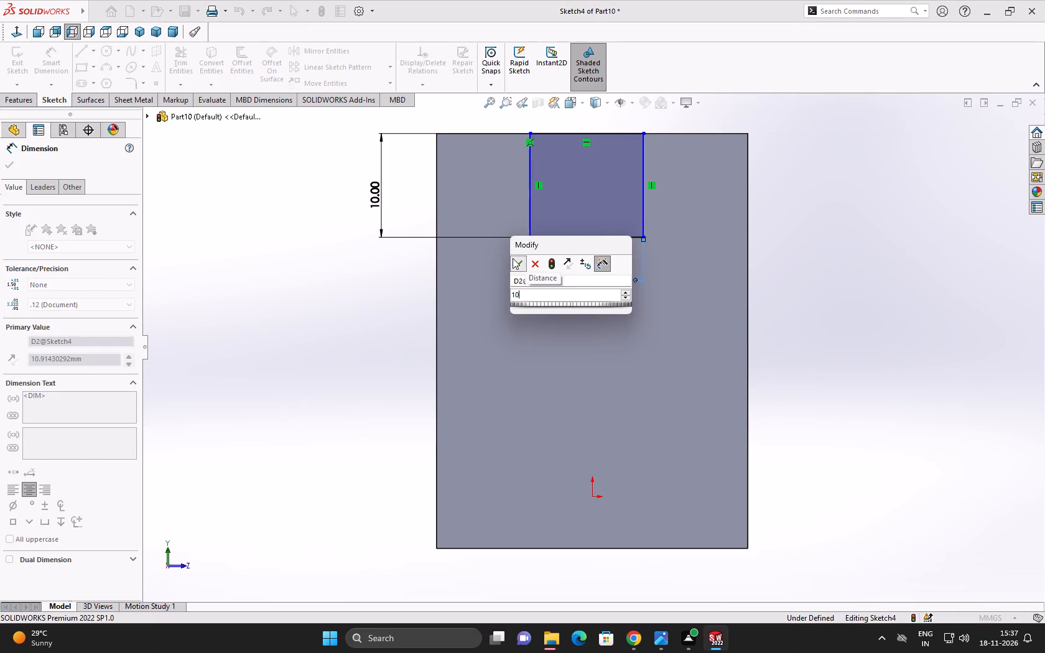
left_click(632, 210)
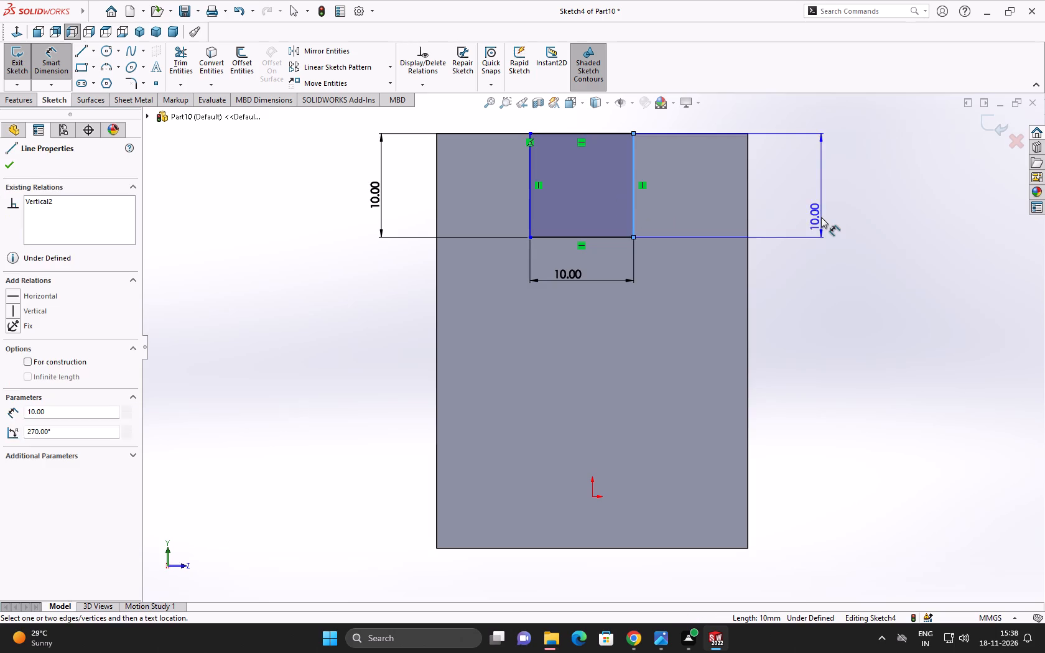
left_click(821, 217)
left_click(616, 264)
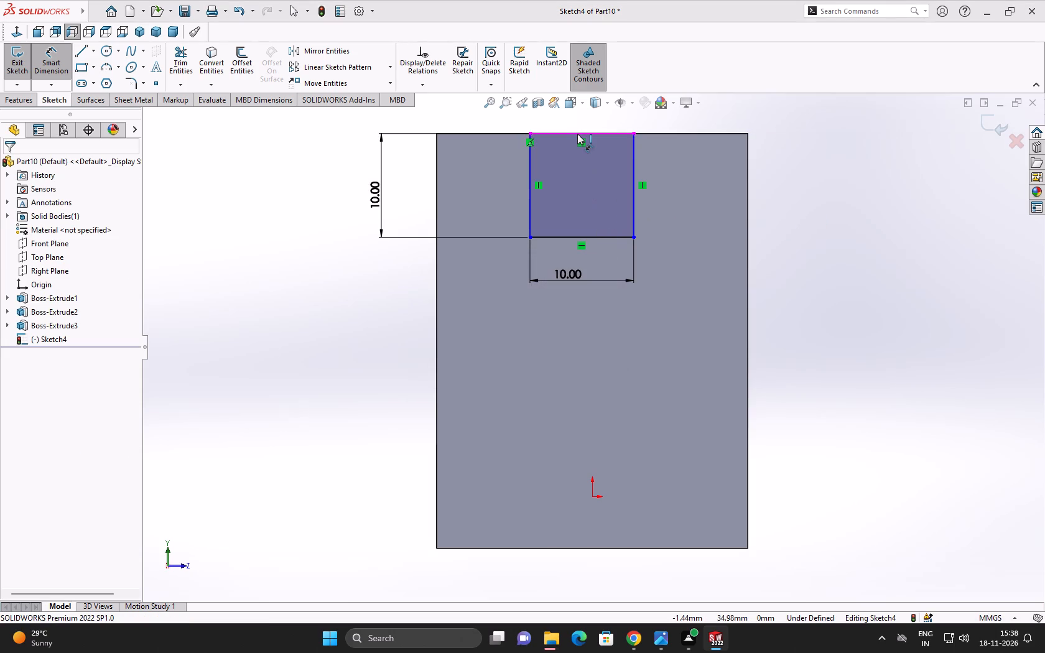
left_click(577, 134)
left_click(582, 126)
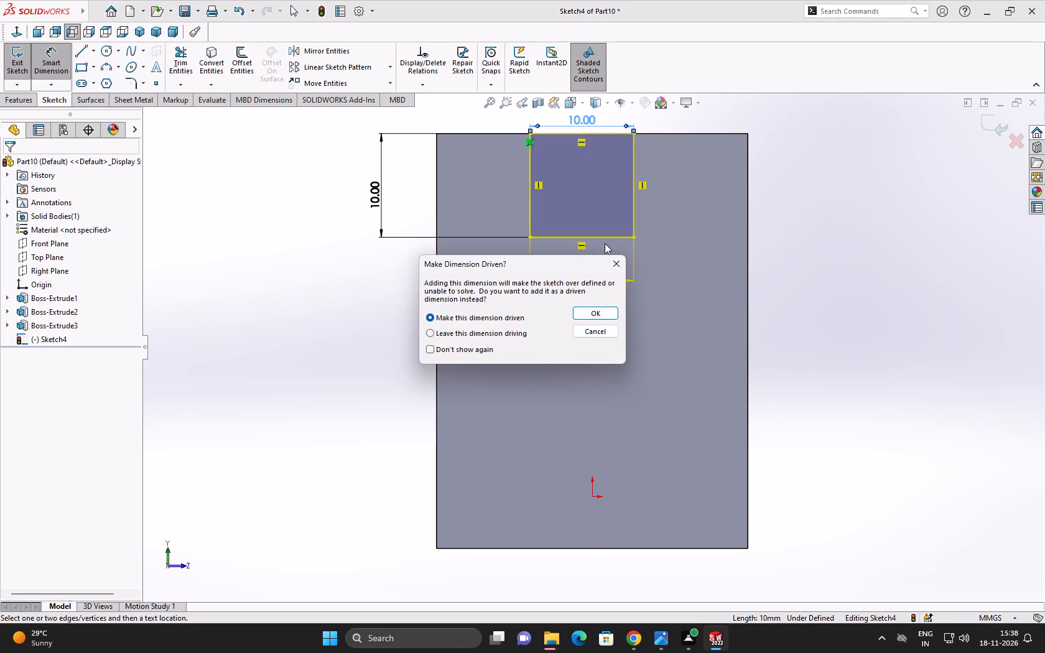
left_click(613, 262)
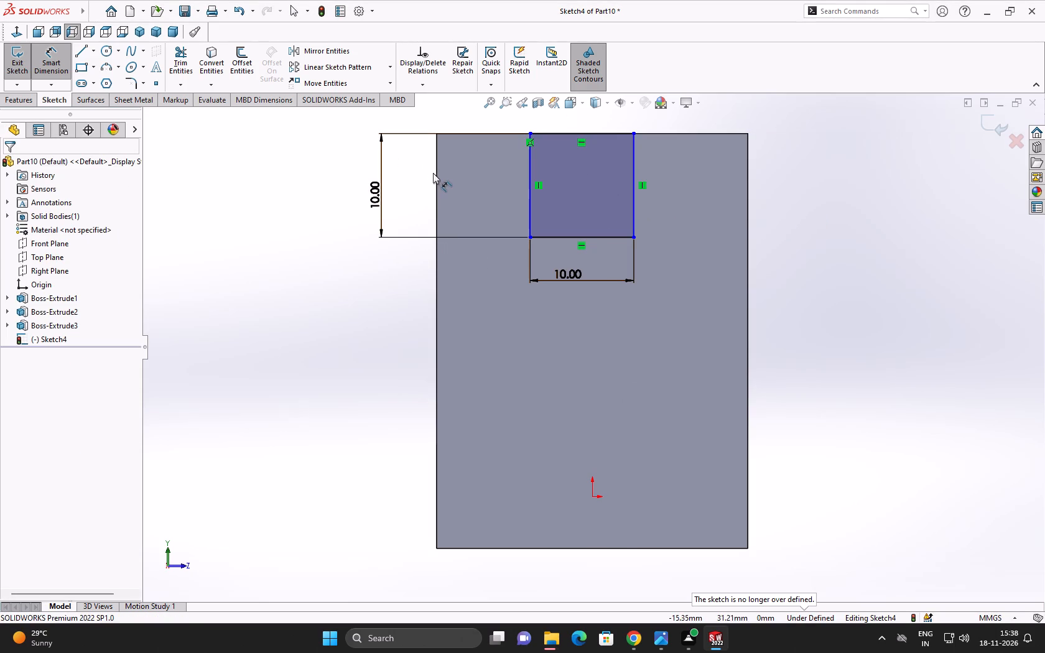
Dimension the square's near side 10 mm from the left (rear) vertical edge of the side face.
left_click(437, 177)
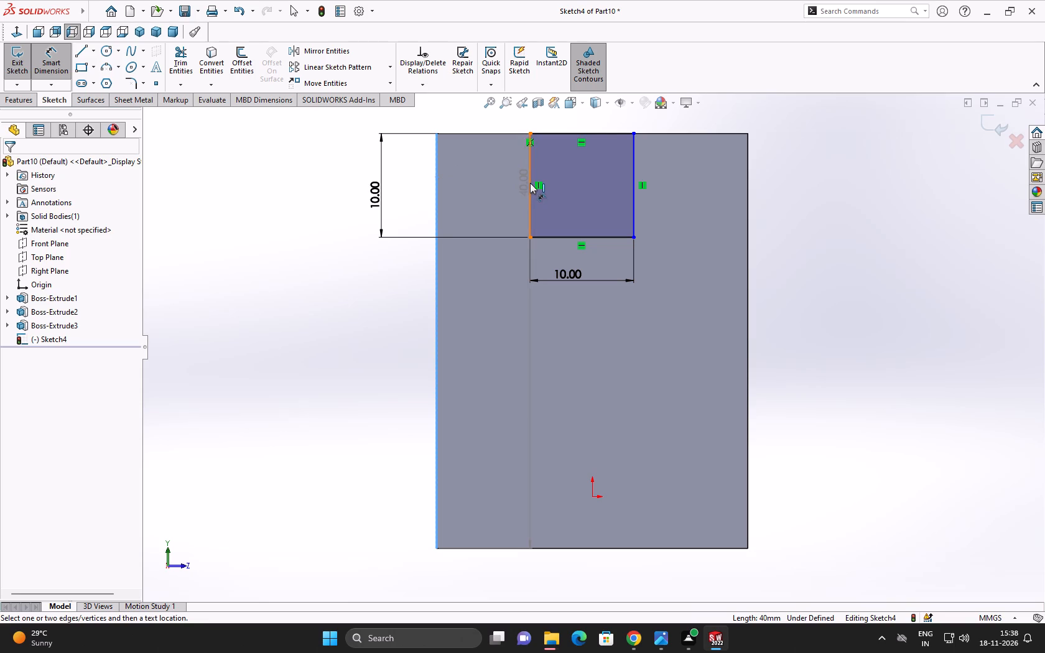
left_click(530, 183)
left_click(515, 323)
key("1")
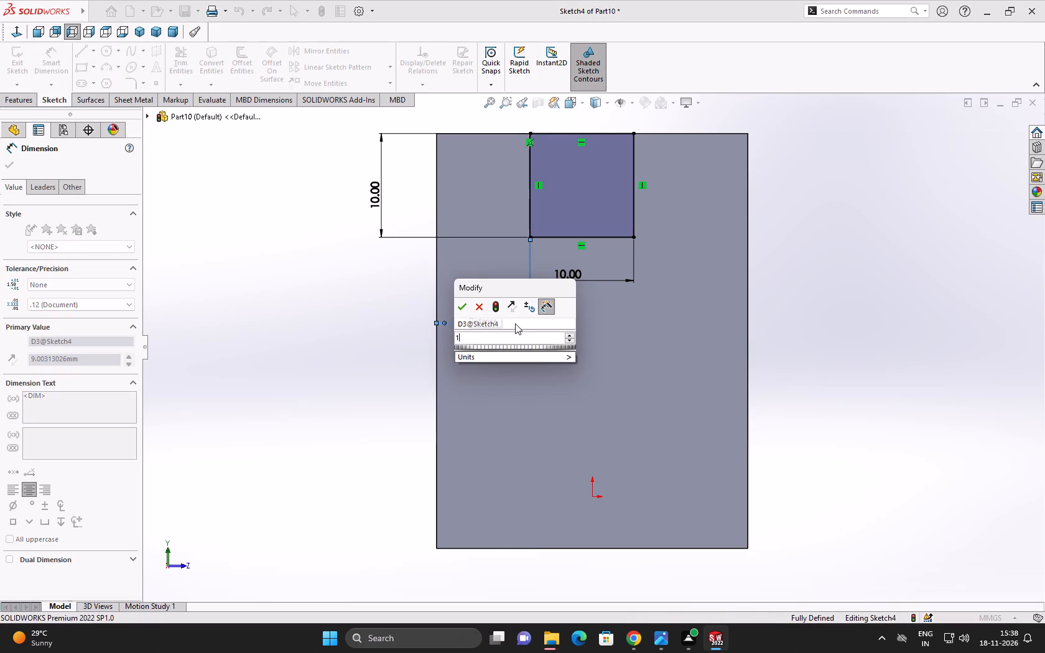
key("0")
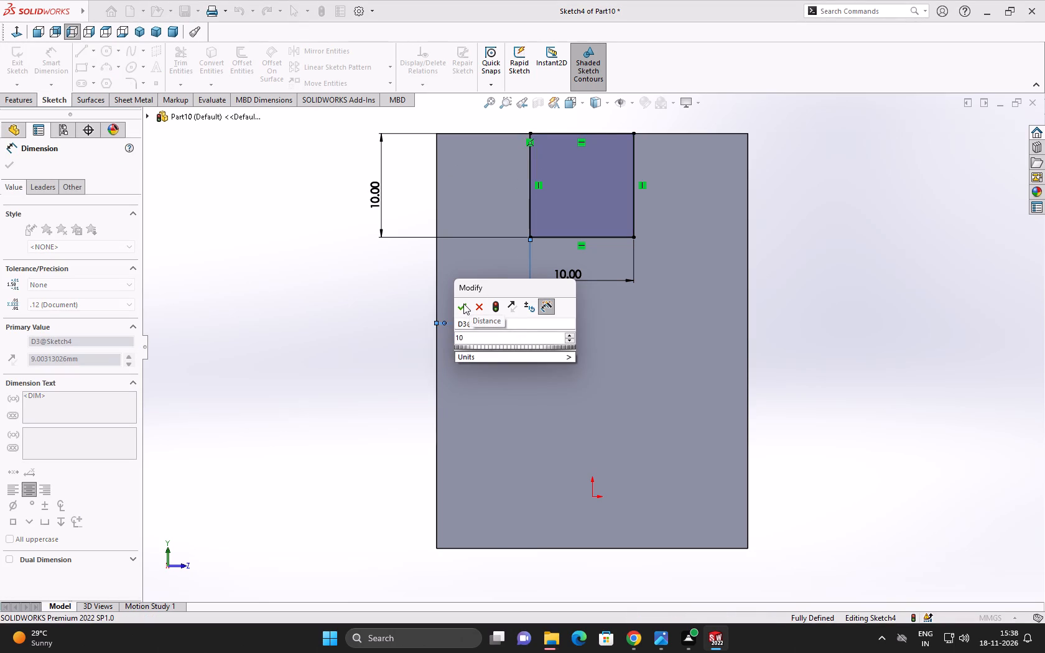
left_click(463, 303)
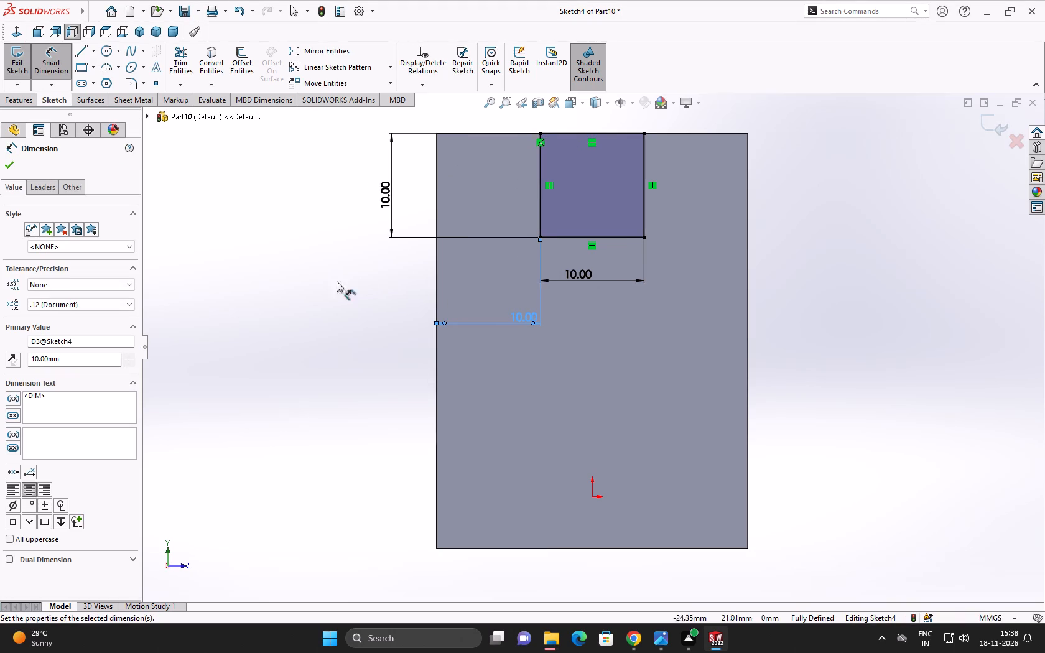
Cut-extrude the square with the Up To Surface end condition, ending at the raised body's diagonal face.
left_click(15, 98)
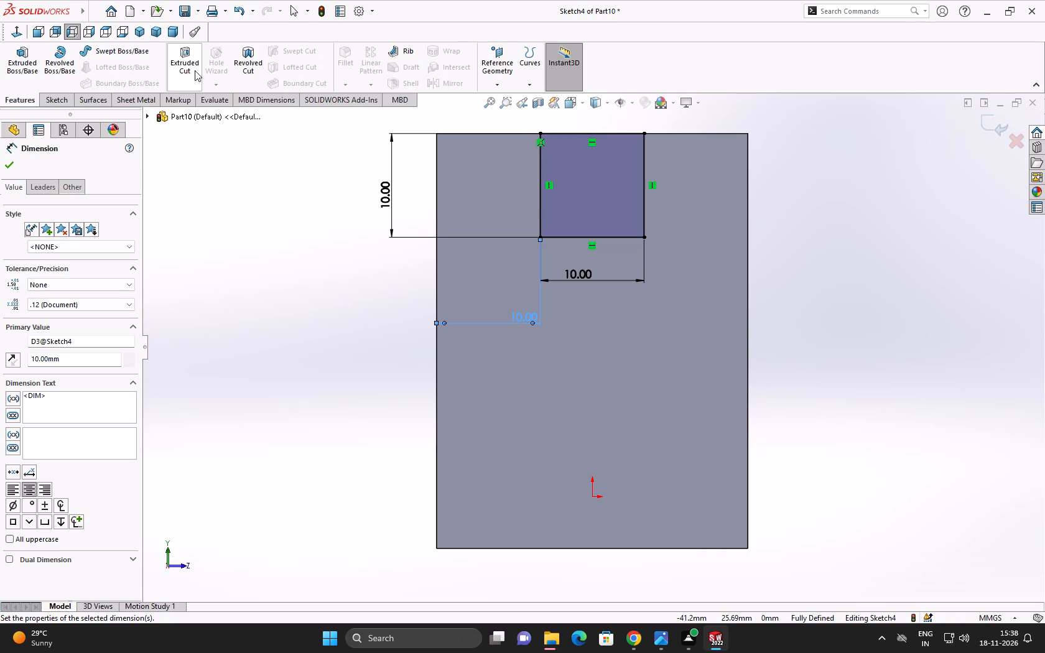
left_click(191, 65)
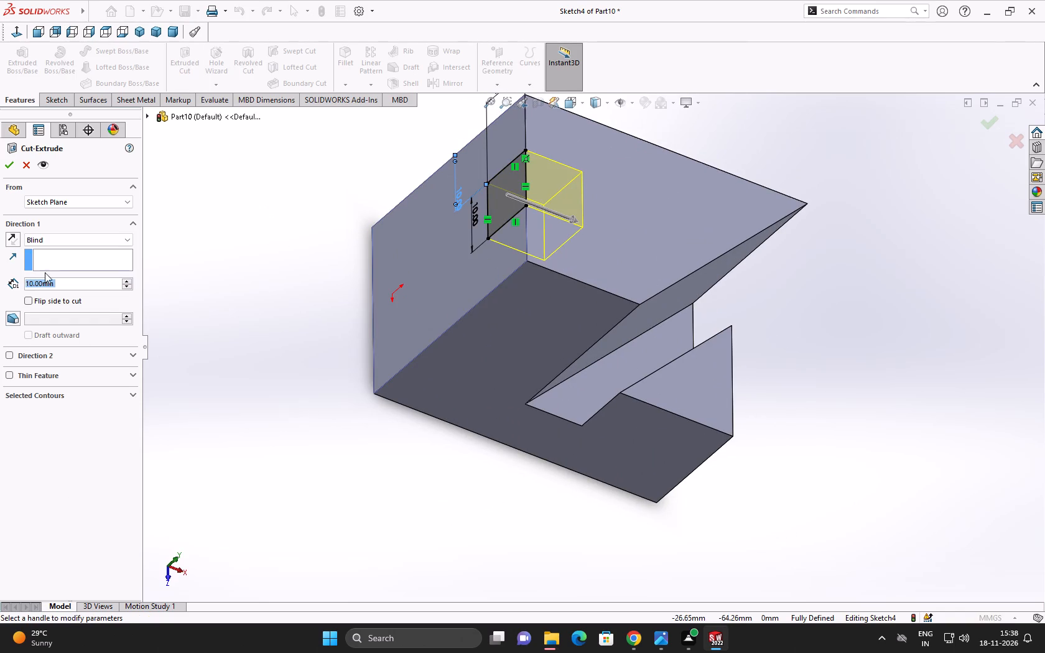
left_click(39, 242)
left_click(68, 290)
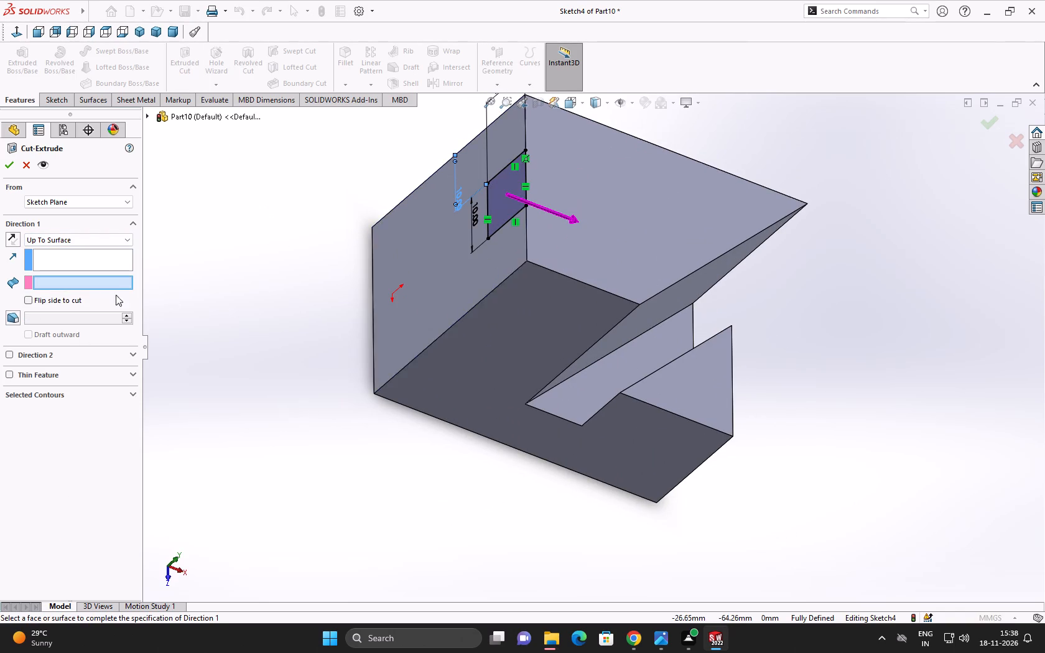
left_click(682, 295)
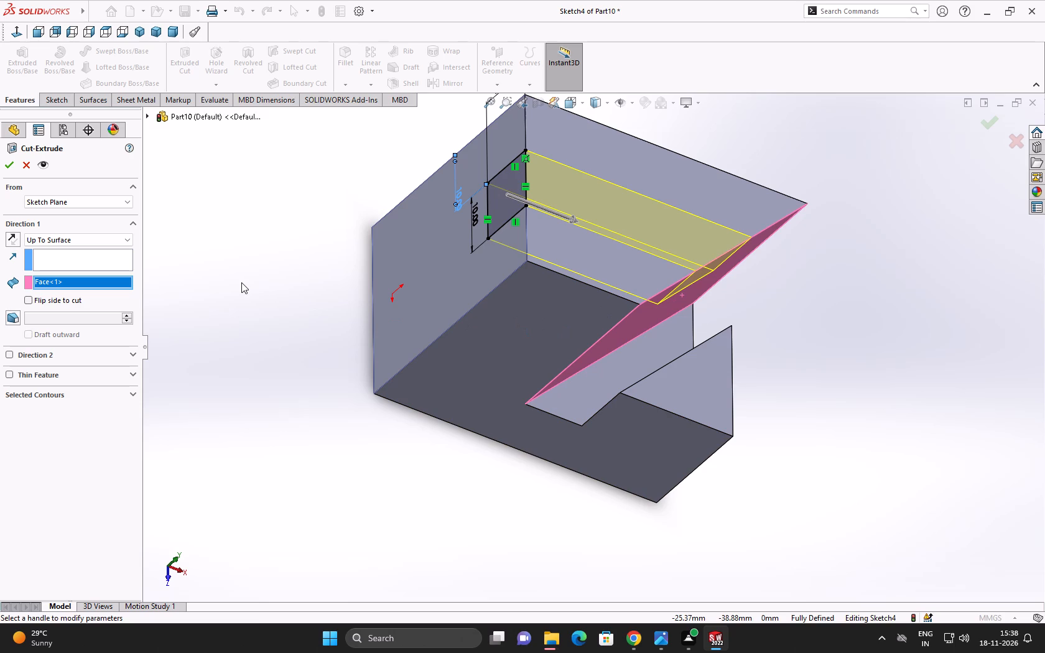
middle_click_drag(320, 312, 313, 315)
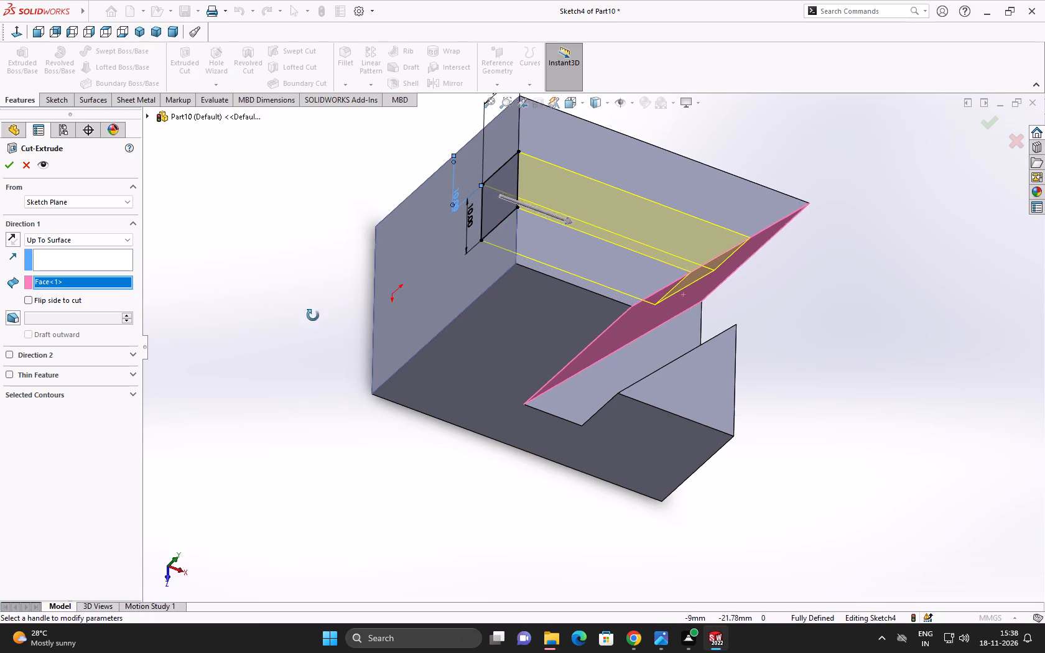
middle_click_drag(313, 315, 263, 309)
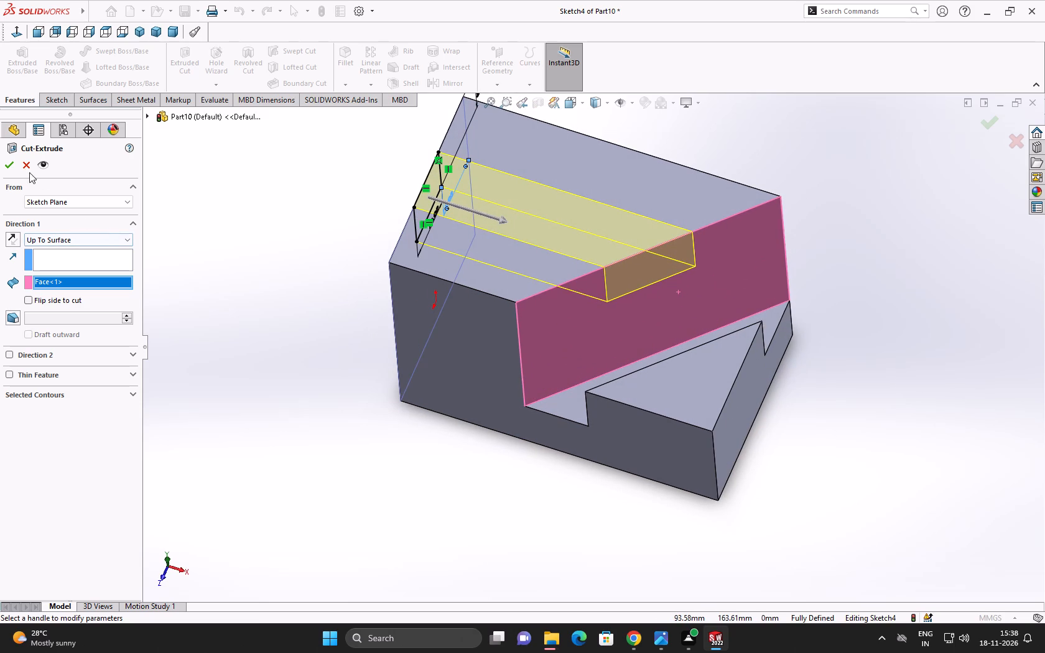
left_click(6, 169)
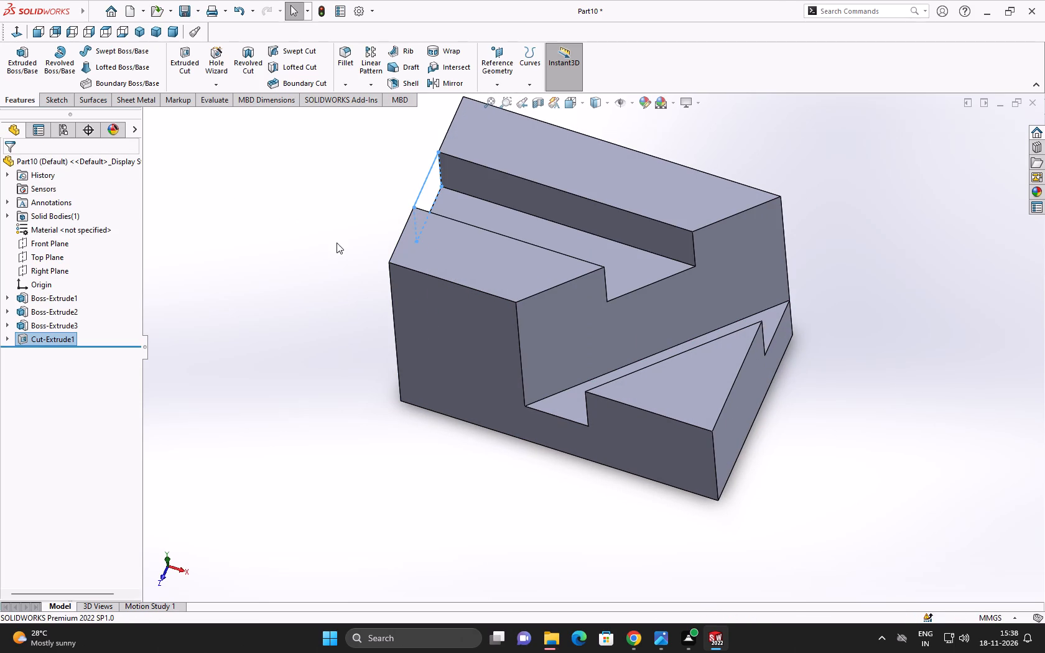
left_click(337, 243)
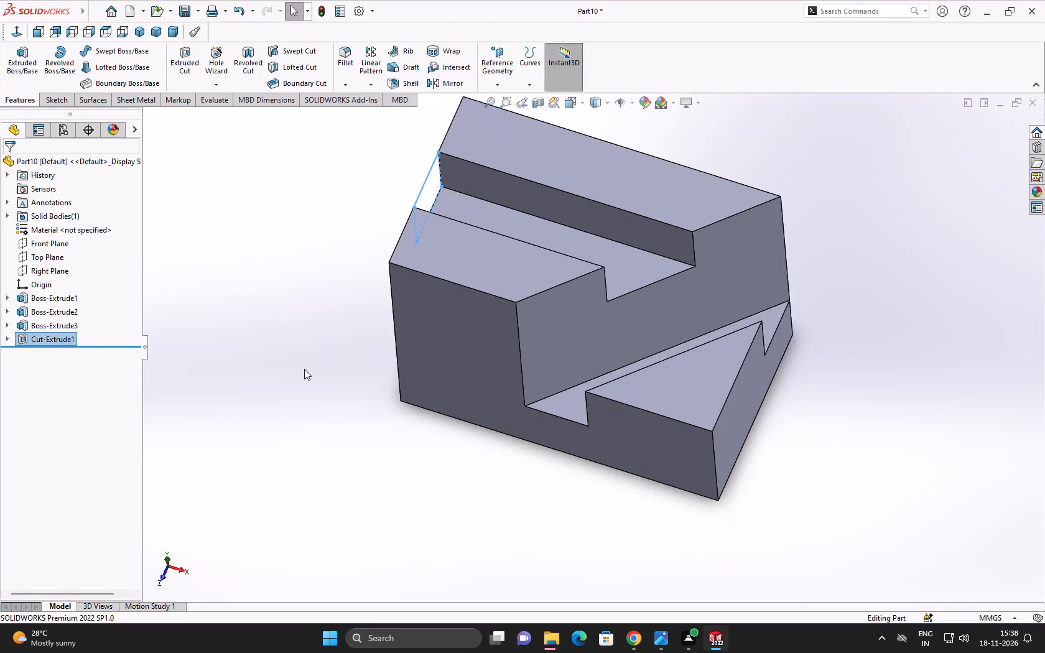
Examine the block from several sides, checking the top slot, the diagonal face and the raised corner triangle.
middle_click_drag(304, 369, 271, 392)
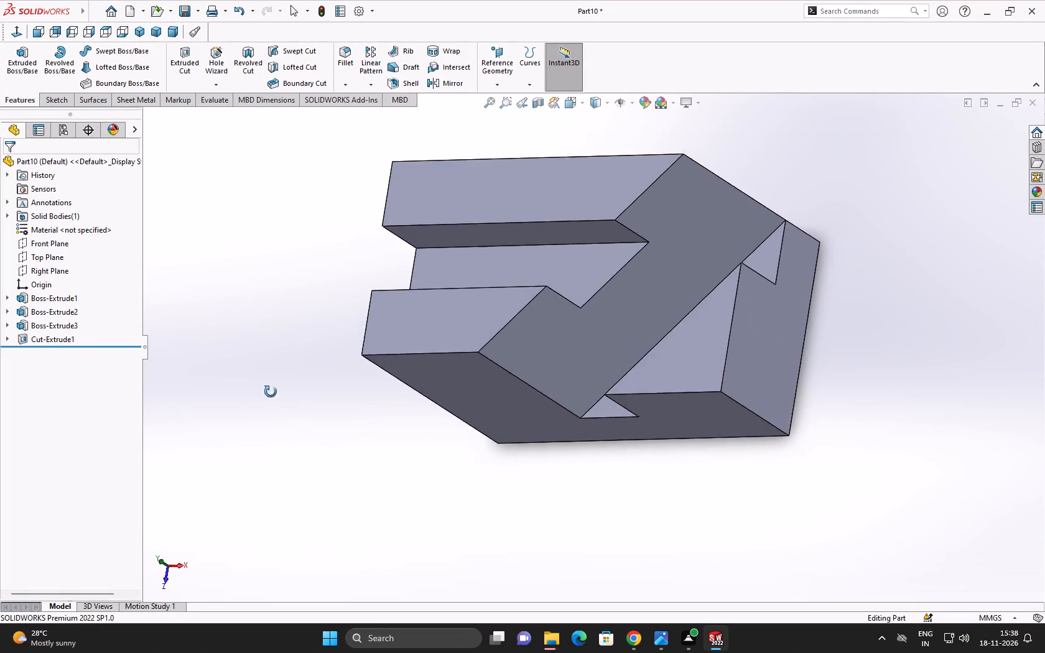
middle_click_drag(271, 392, 301, 304)
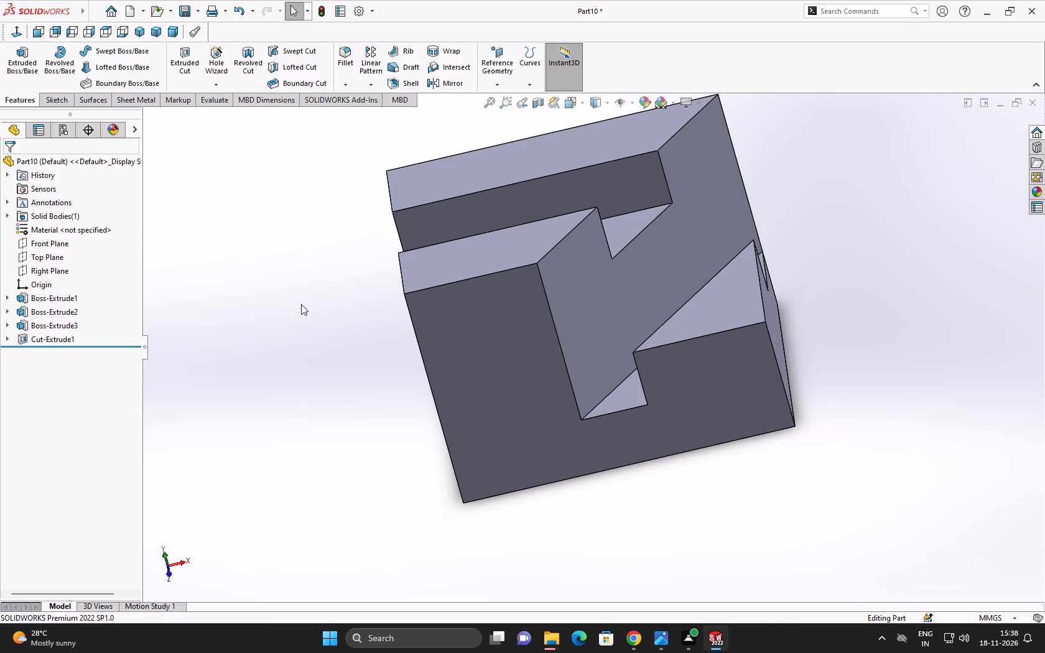
left_click(307, 333)
scroll(302, 401, "down", 1)
scroll(341, 325, "up", 1)
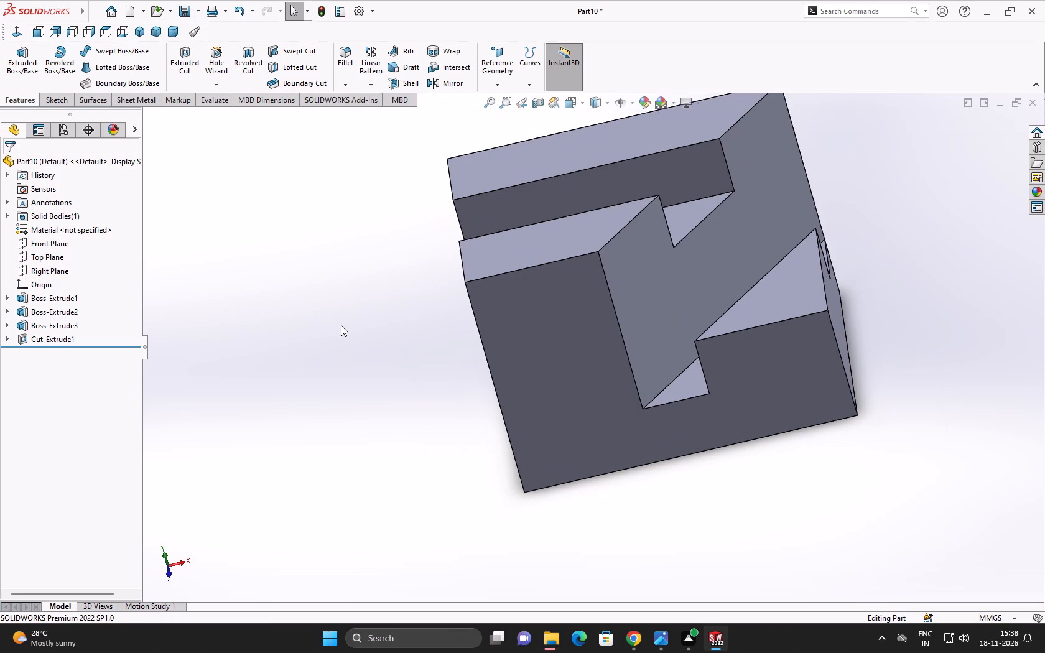
scroll(355, 353, "down", 1)
scroll(643, 364, "up", 1)
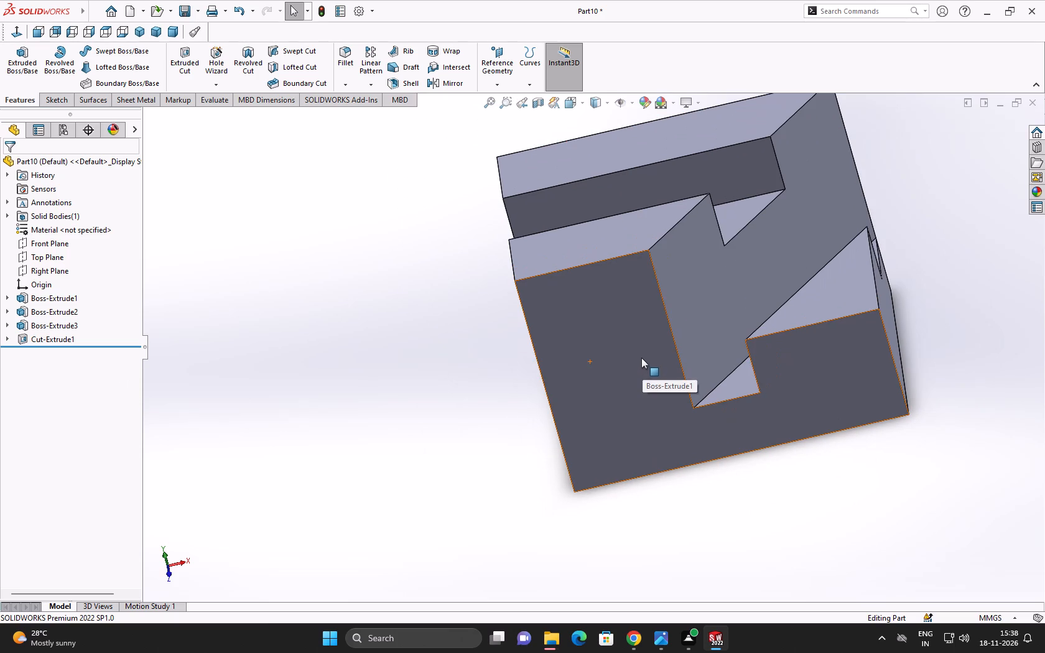
scroll(639, 352, "up", 1)
middle_click_drag(286, 379, 356, 371)
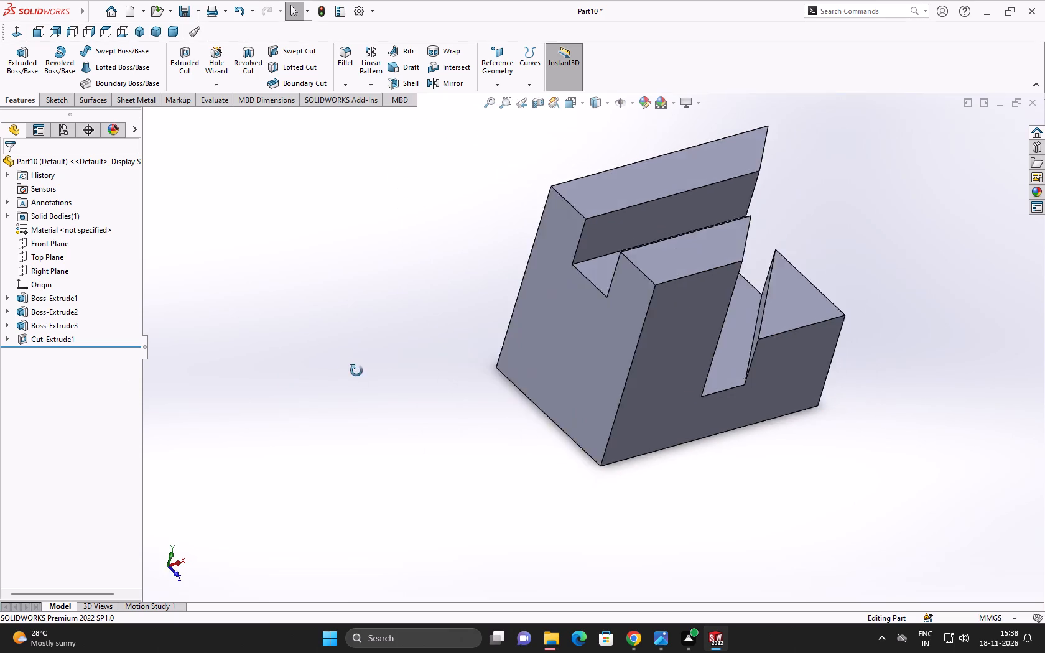
middle_click_drag(356, 371, 313, 323)
scroll(371, 317, "down", 1)
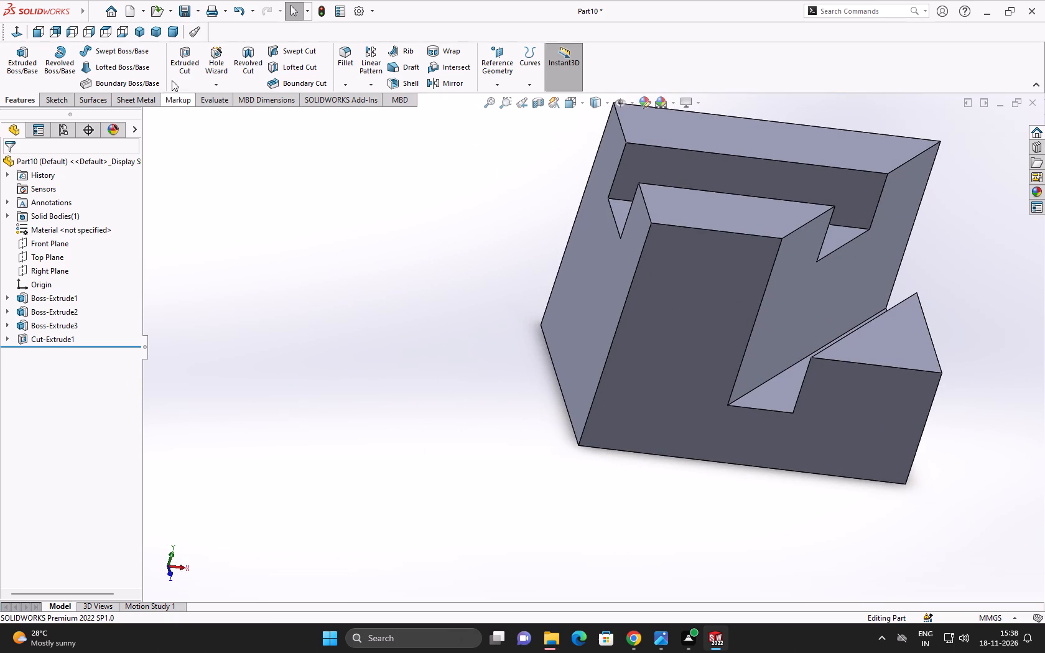
Save the part as Part10.SLDPRT in the existing project folder, with the block set to the isometric view.
left_click(139, 27)
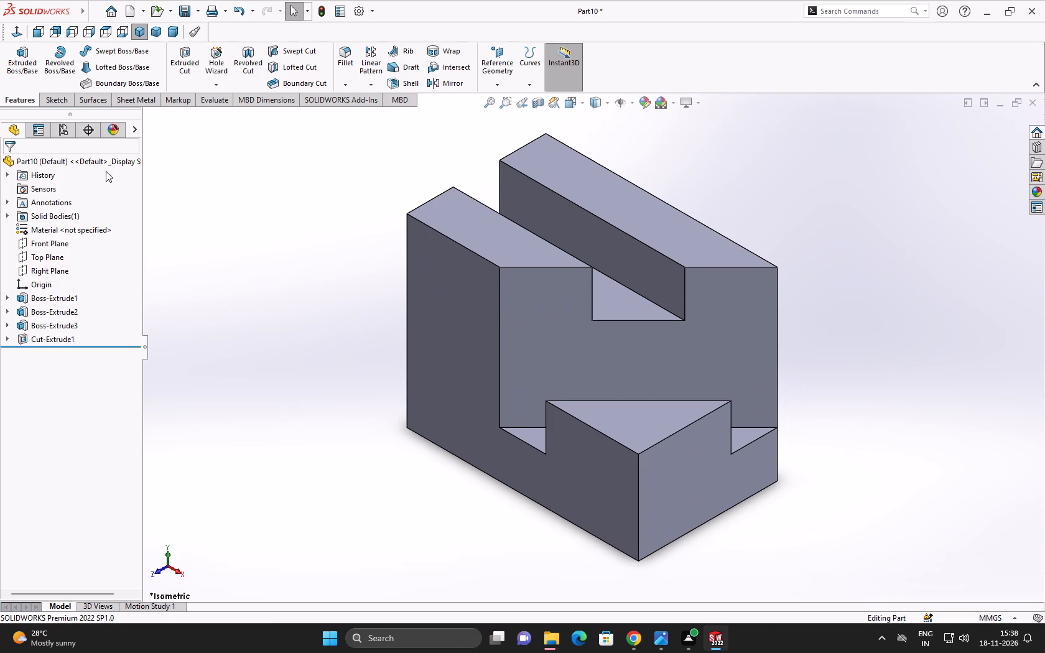
left_click(197, 12)
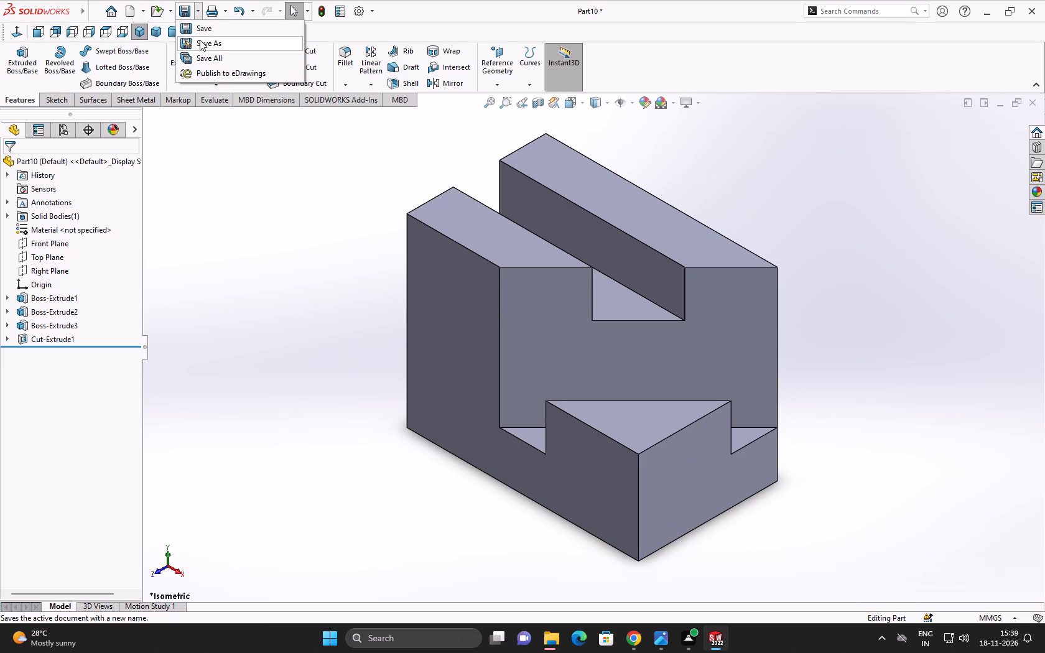
left_click(198, 42)
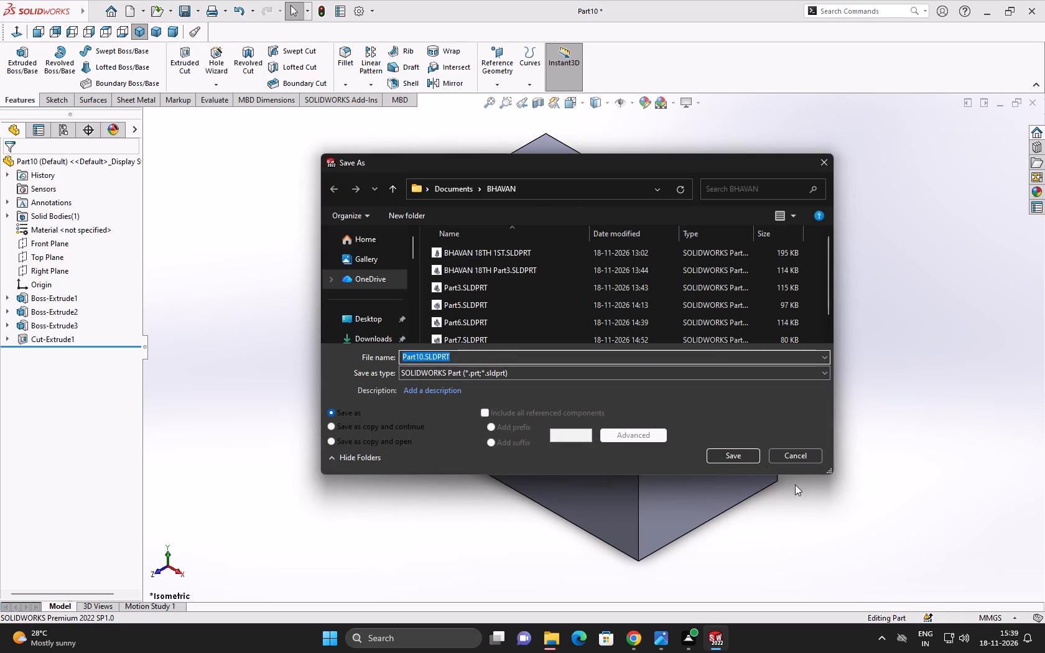
left_click(739, 459)
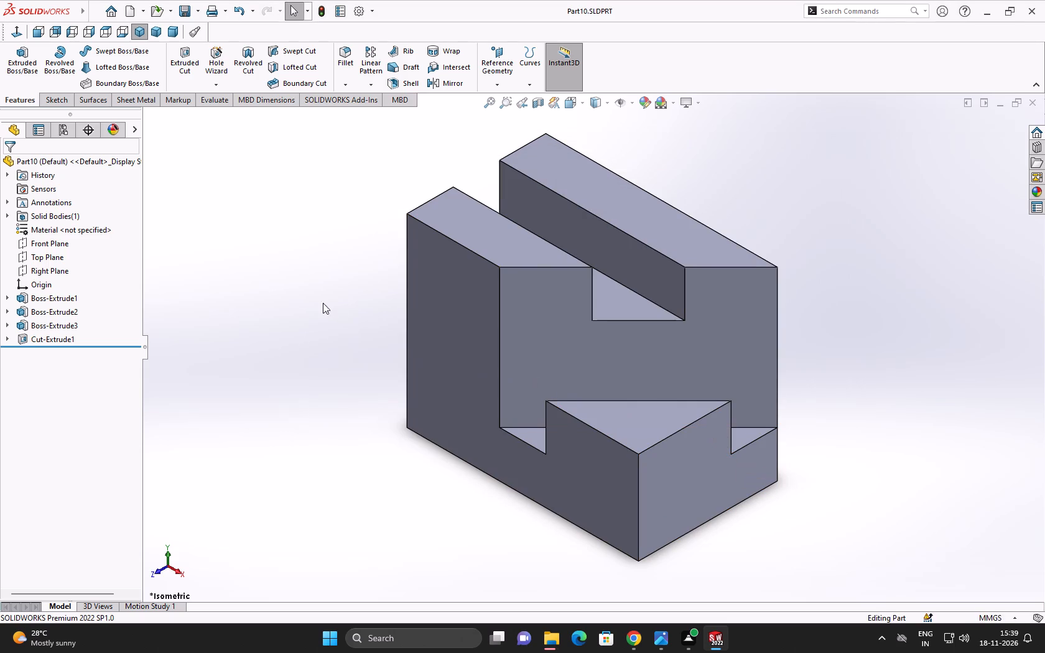
Print the current screen image of the block with Microsoft Print to PDF, saving the output as PART10.
left_click(228, 14)
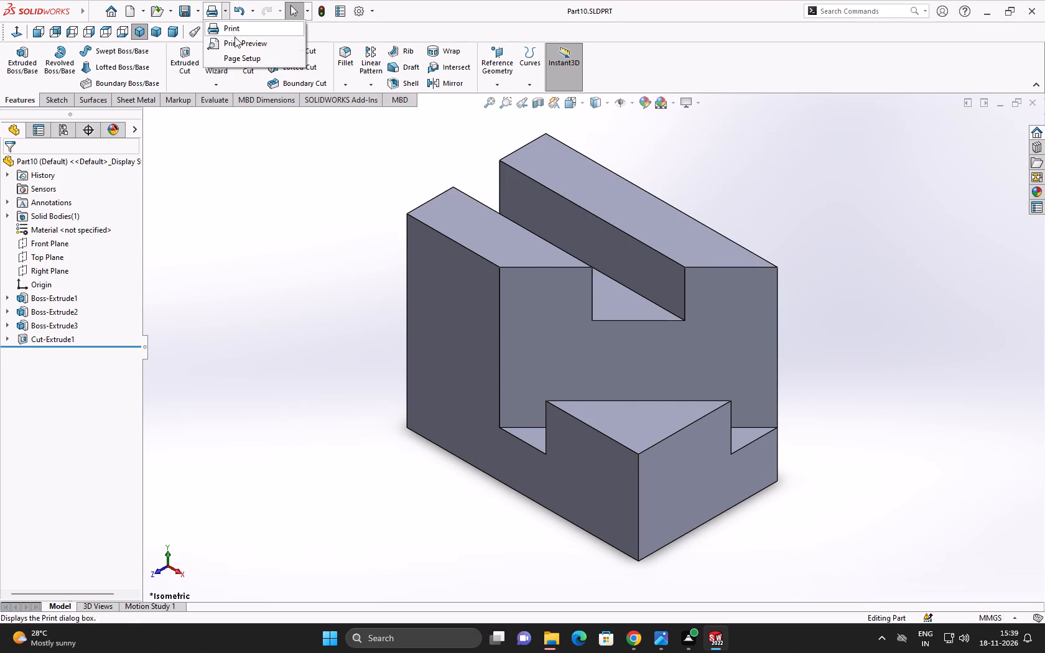
left_click(236, 25)
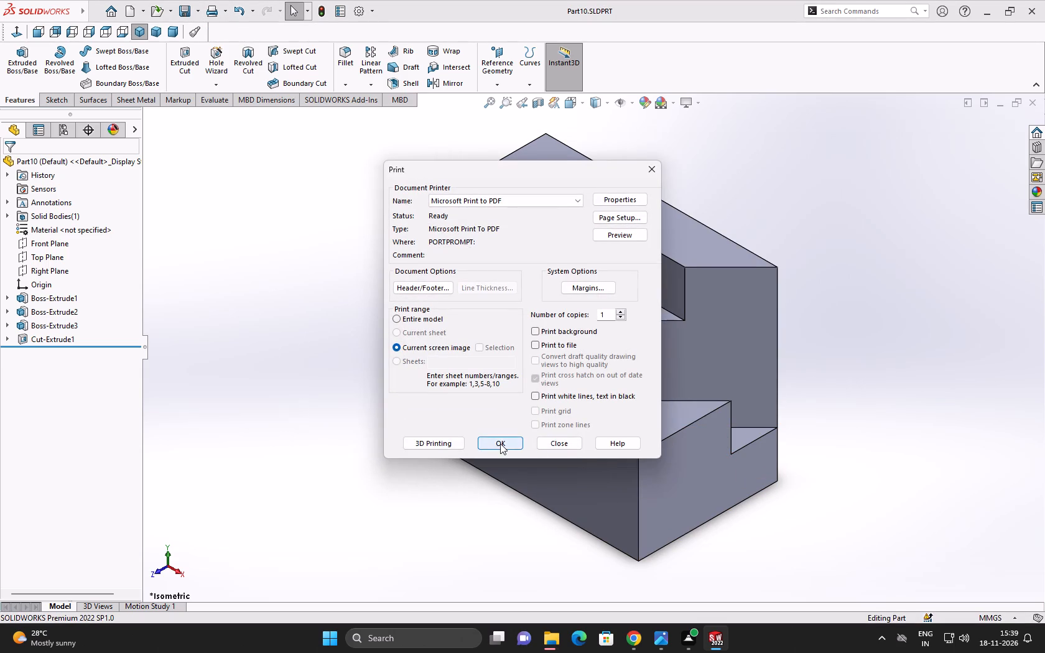
left_click(500, 443)
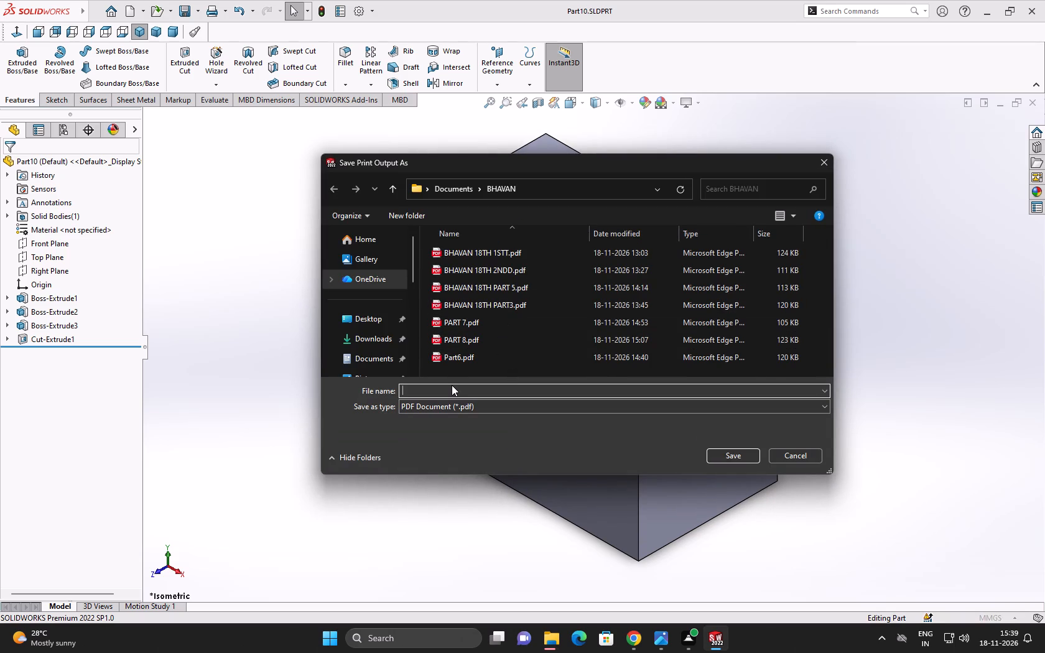
type("PART1")
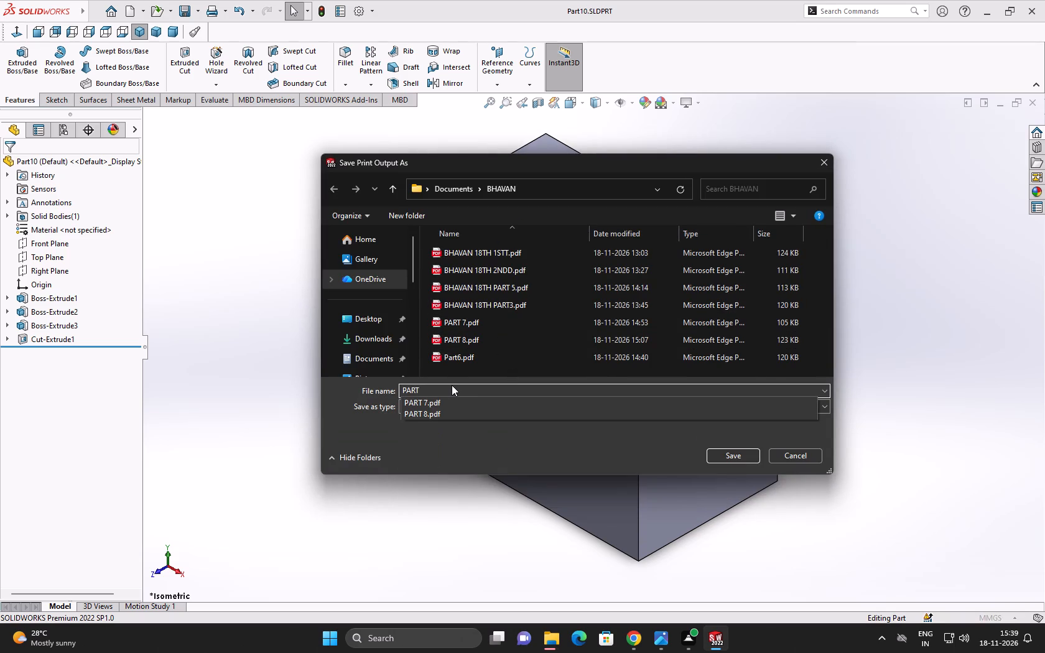
key("0")
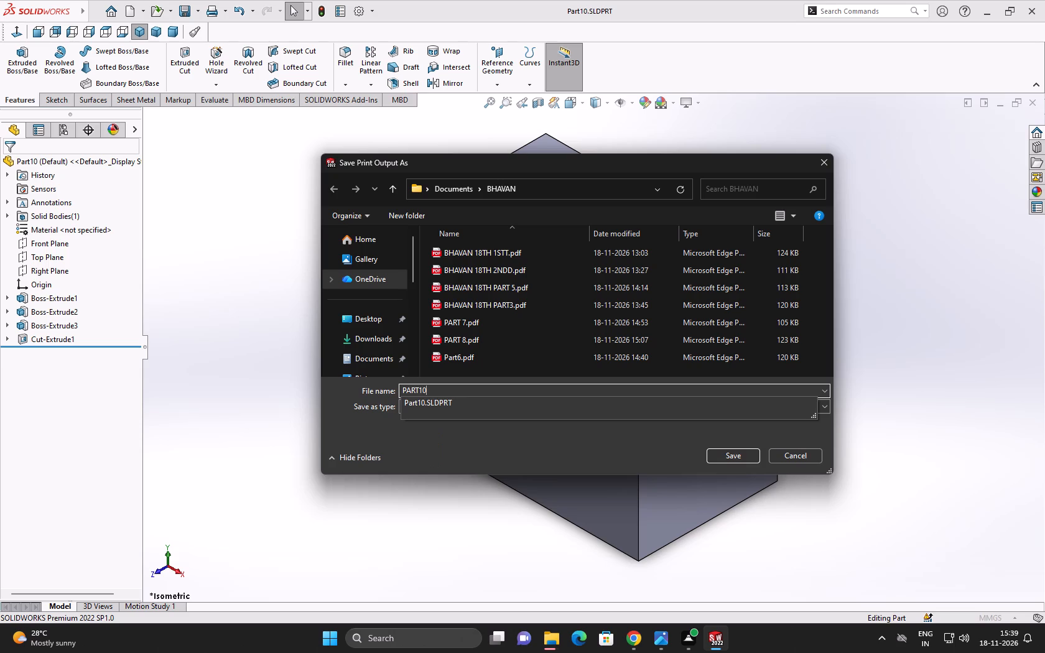
key("space")
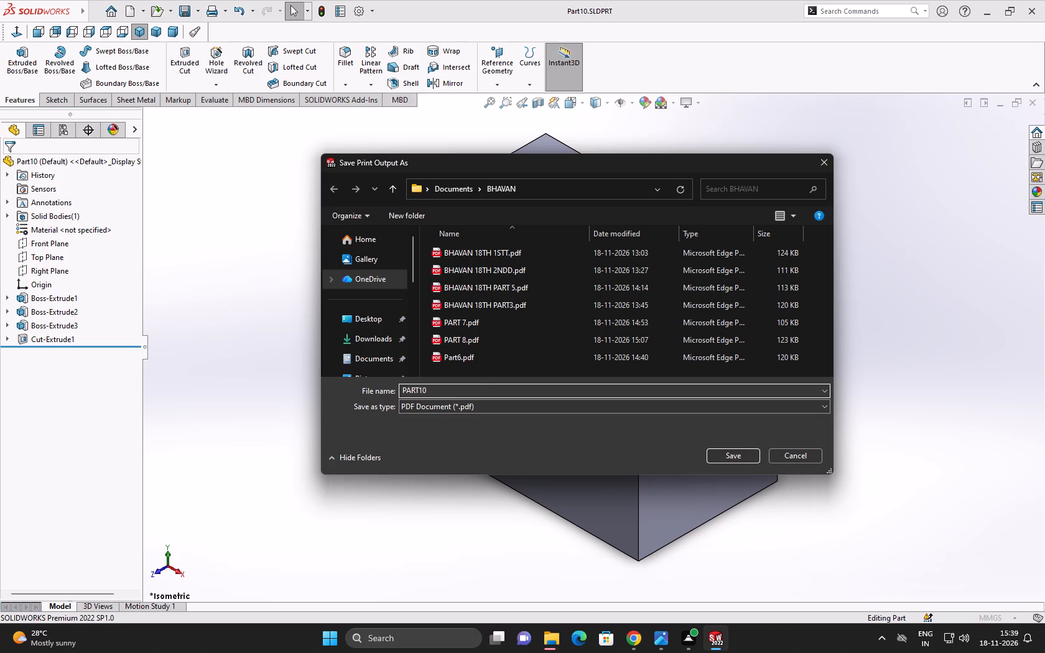
left_click(730, 459)
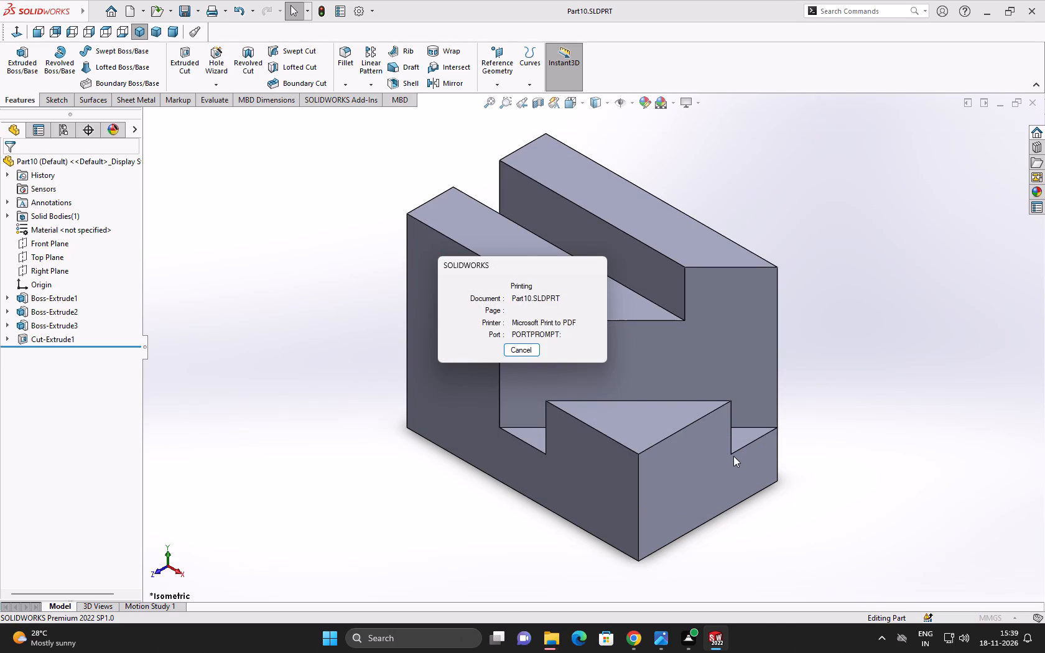